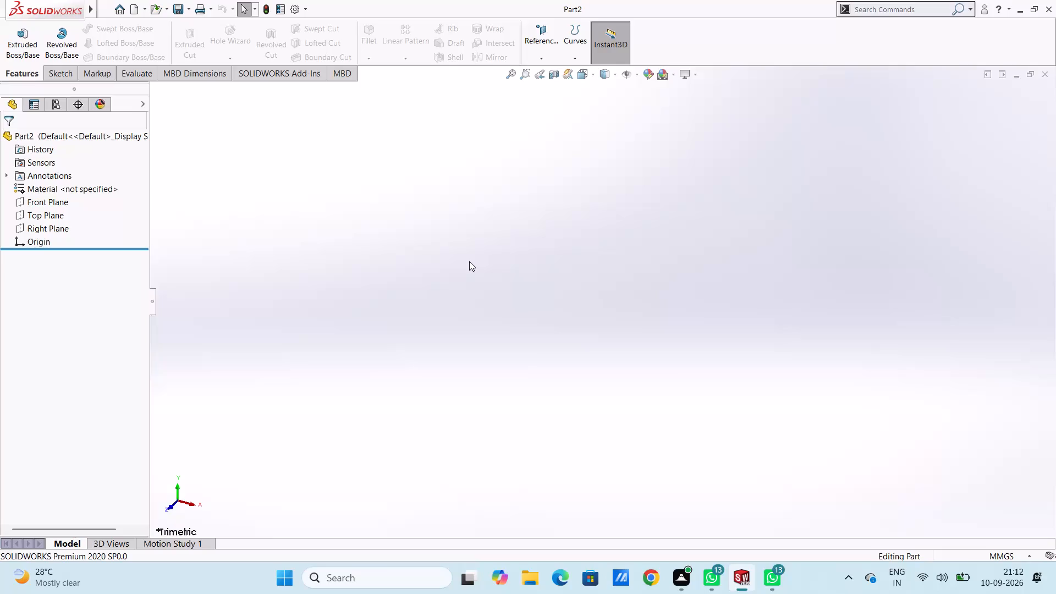
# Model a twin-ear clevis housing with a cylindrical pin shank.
# Start a new sketch on the Front Plane.
pyautogui.click(48, 201)
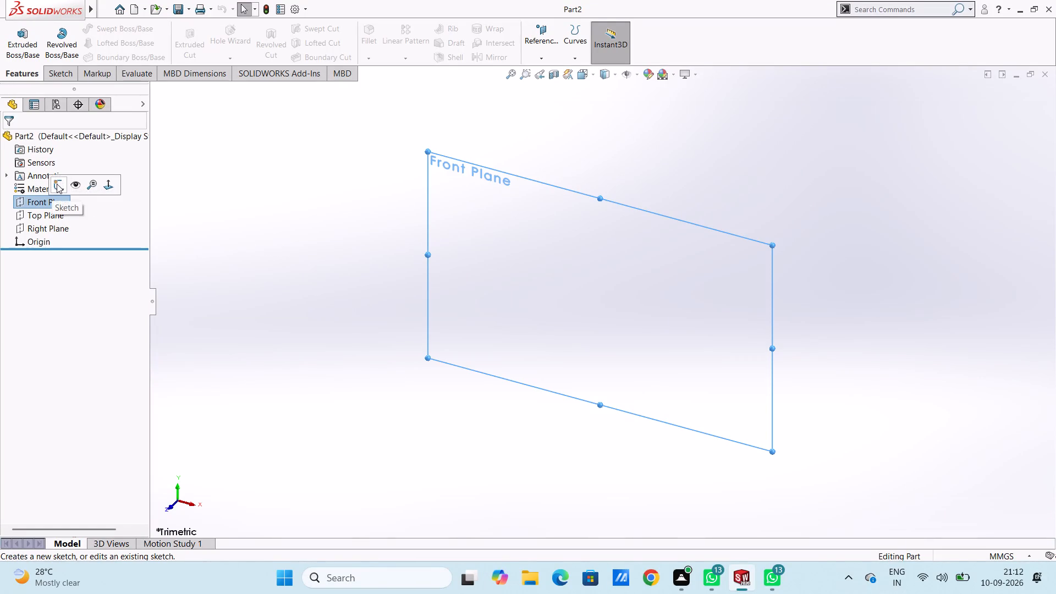
pyautogui.click(57, 184)
pyautogui.click(251, 205)
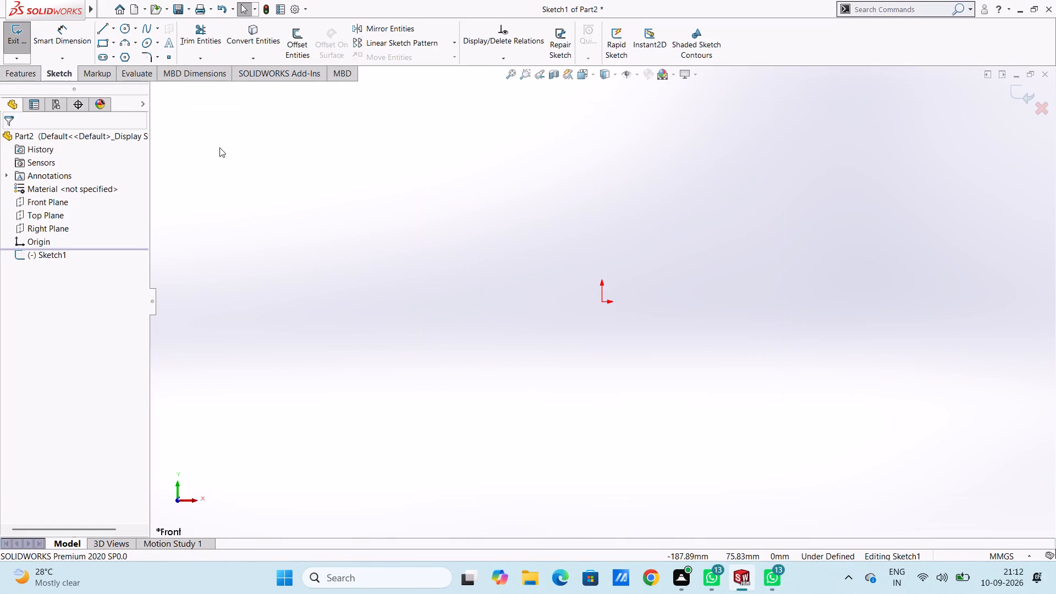
# Sketch a closed rectangle of lines from the origin, 68 mm wide and 60 mm high, extending right and upward.
pyautogui.click(100, 30)
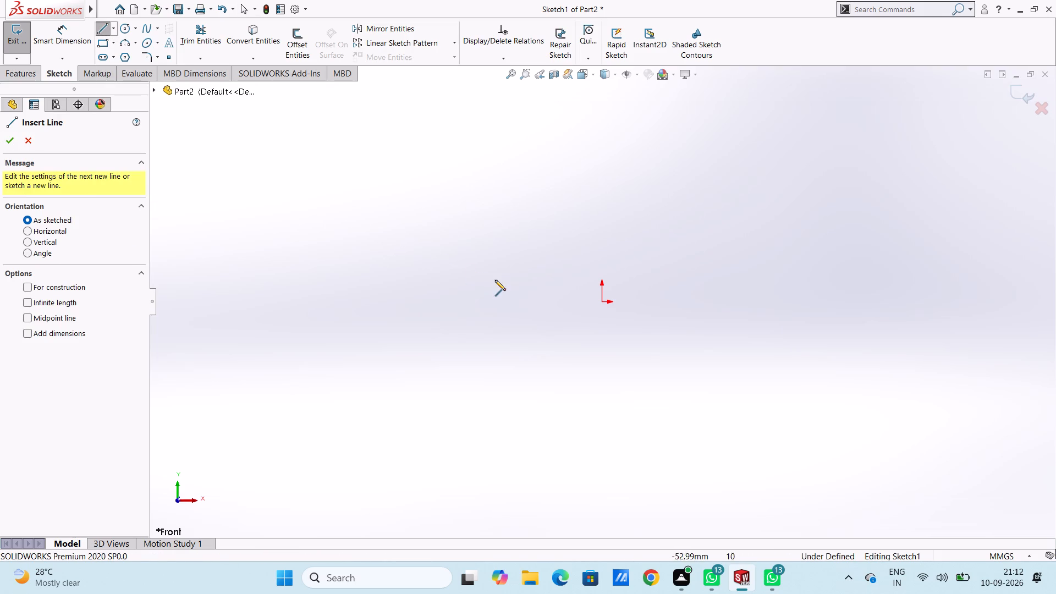
pyautogui.click(601, 301)
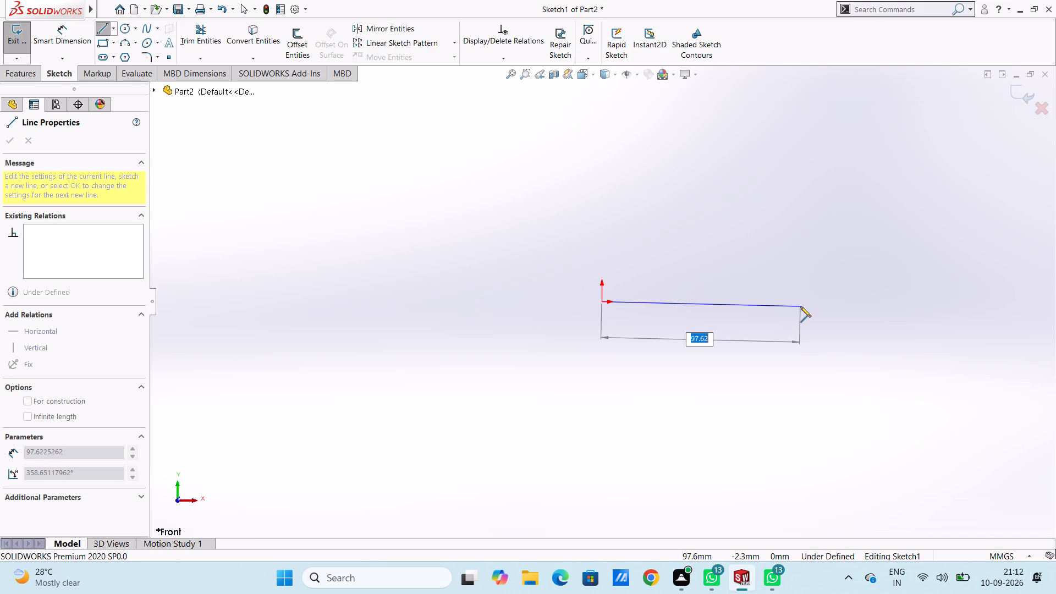
pyautogui.write('68')
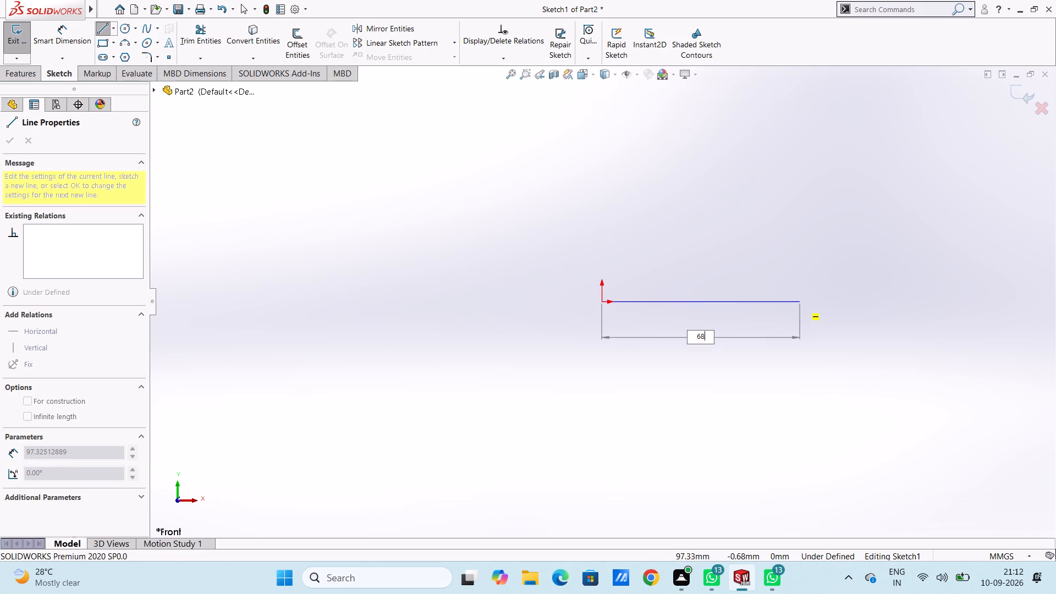
pyautogui.press('Return')
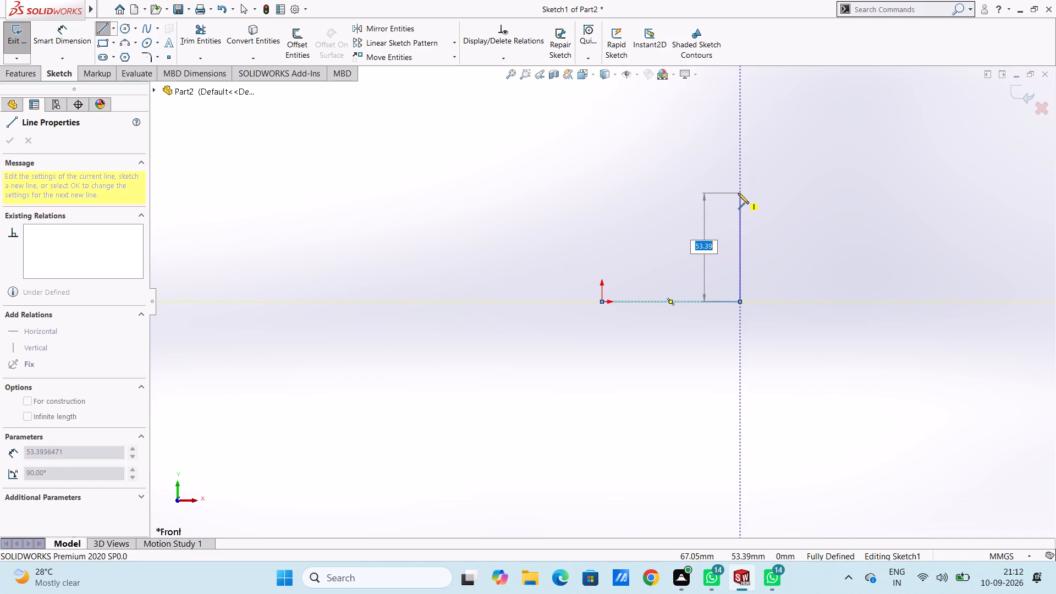
pyautogui.write('60')
pyautogui.press('Return')
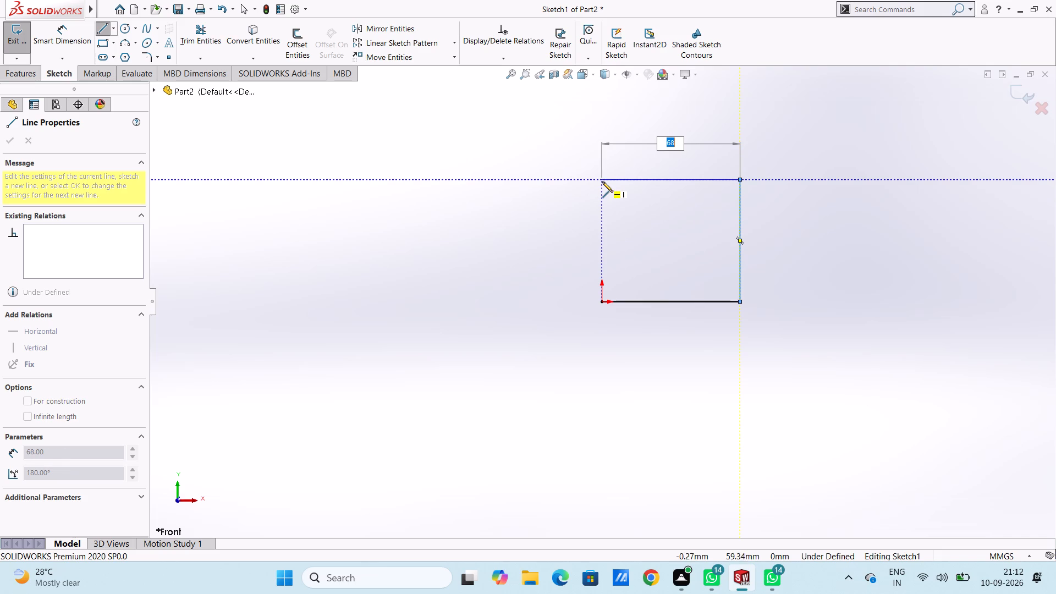
pyautogui.click(602, 182)
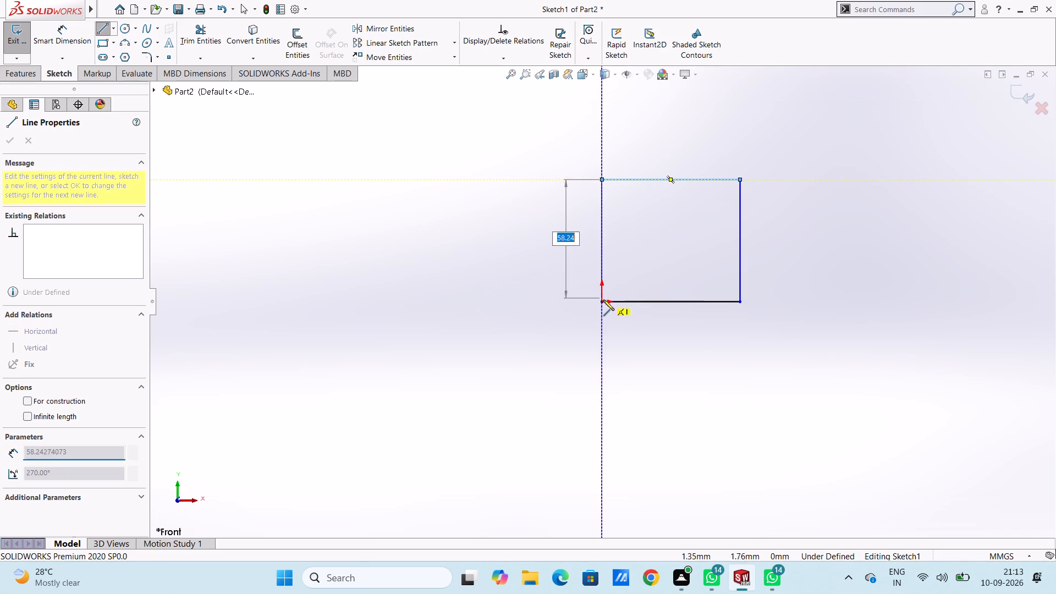
pyautogui.click(601, 301)
pyautogui.press('Escape')
pyautogui.press('Escape')
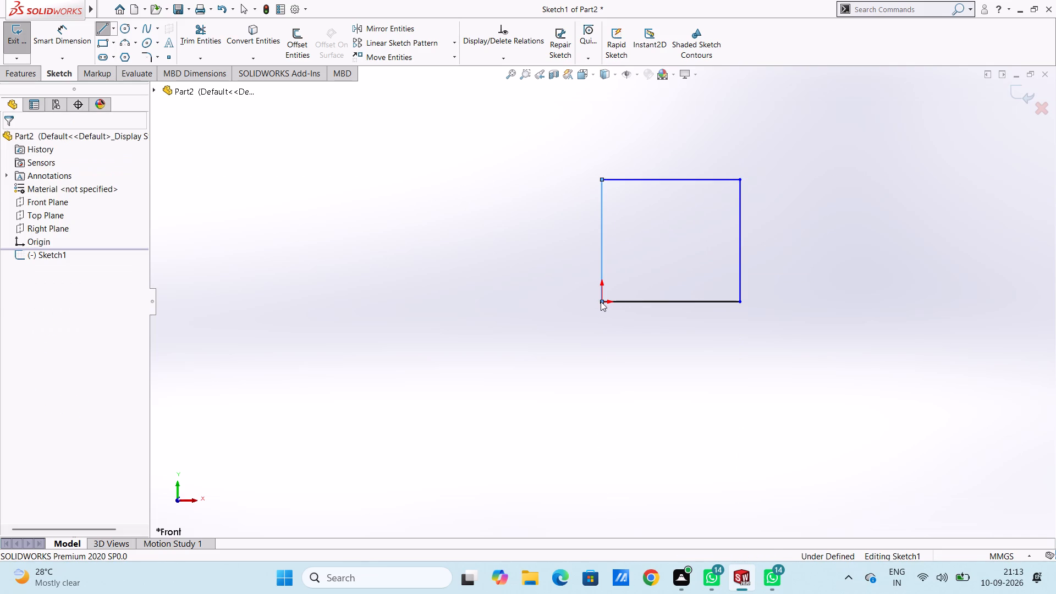
pyautogui.press('Escape')
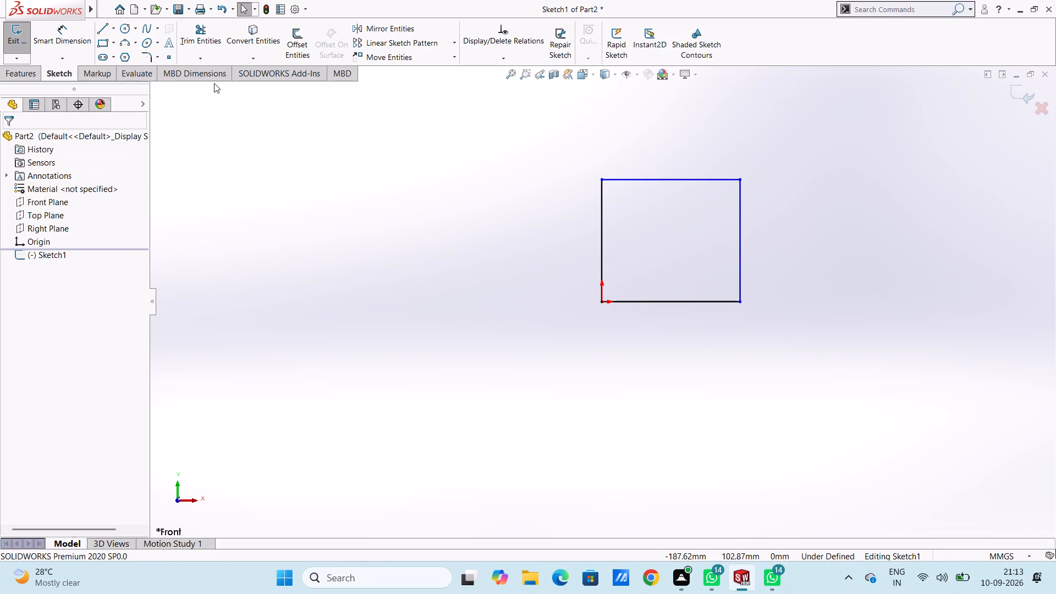
# Draw a three-point arc of 30 mm radius between the rectangle's two right corners, bulging outward.
pyautogui.click(127, 41)
pyautogui.click(740, 179)
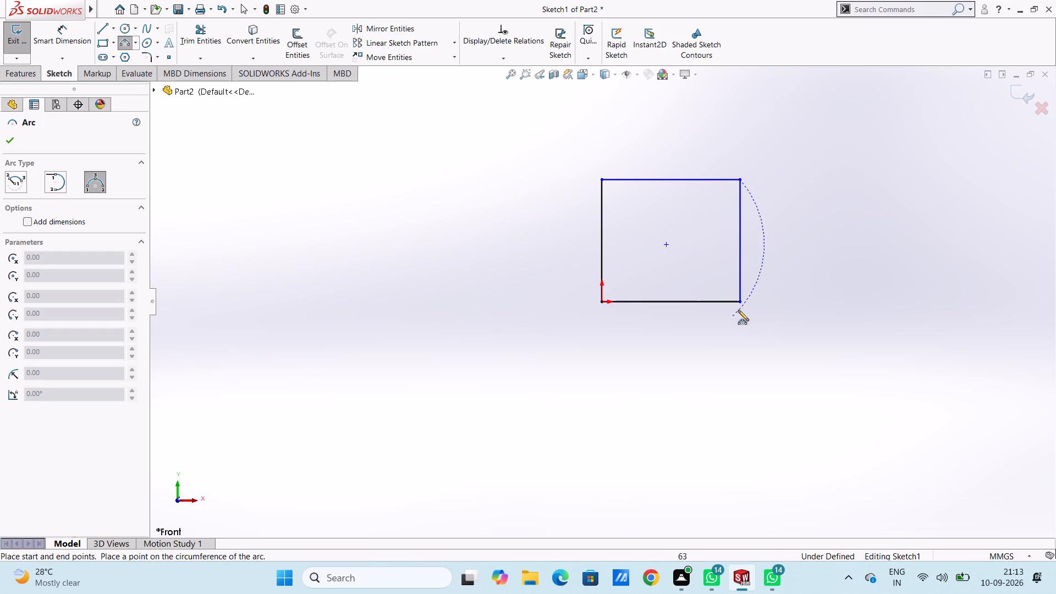
pyautogui.click(740, 301)
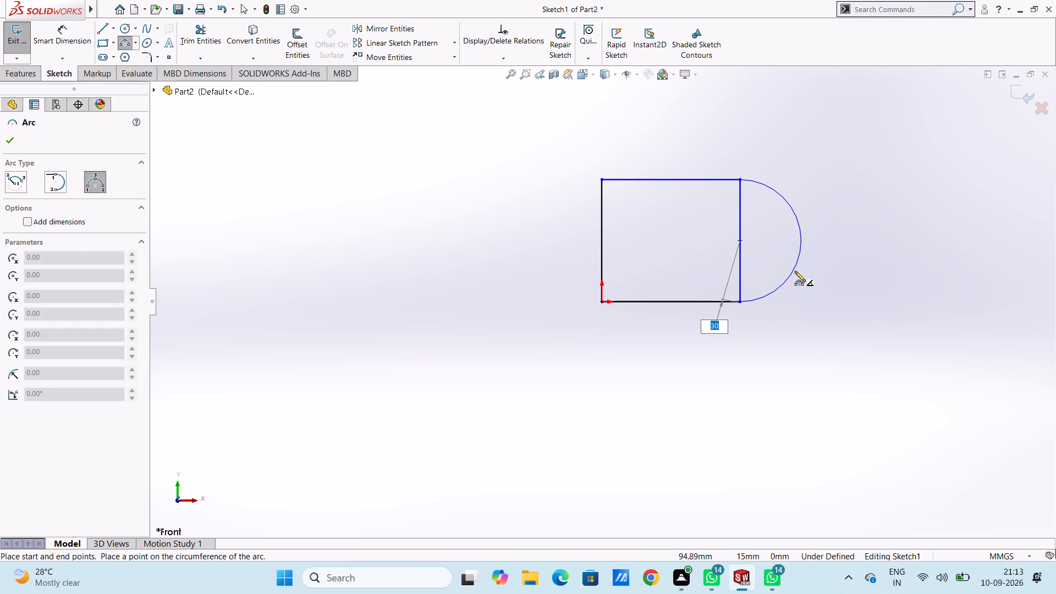
pyautogui.write('30')
pyautogui.press('Return')
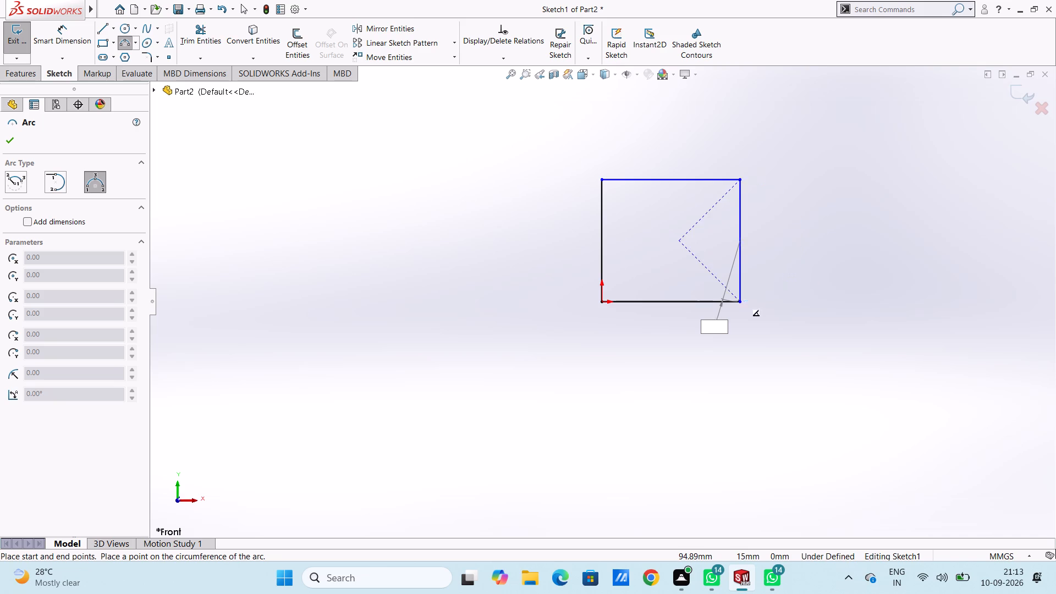
pyautogui.press('Escape')
pyautogui.press('Escape')
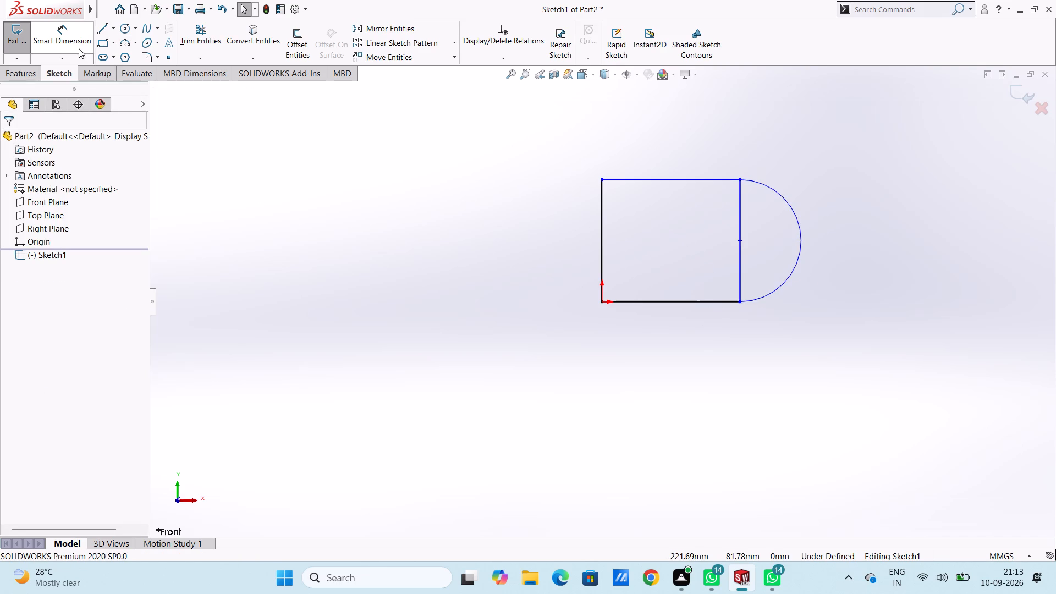
# Dimension the end arc's radius and the length of the rectangle's bottom edge.
pyautogui.click(75, 34)
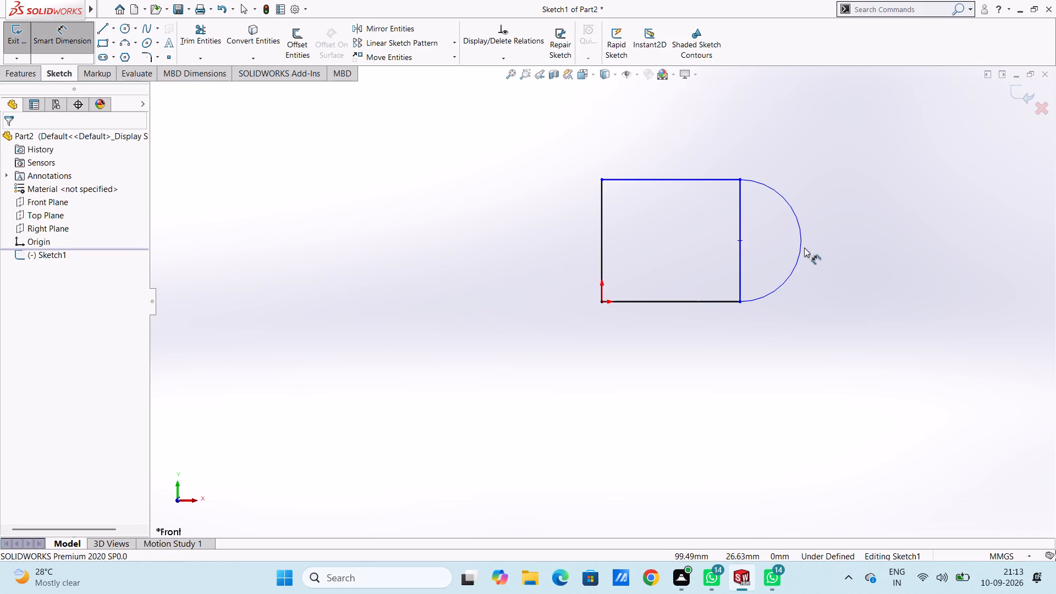
pyautogui.click(801, 248)
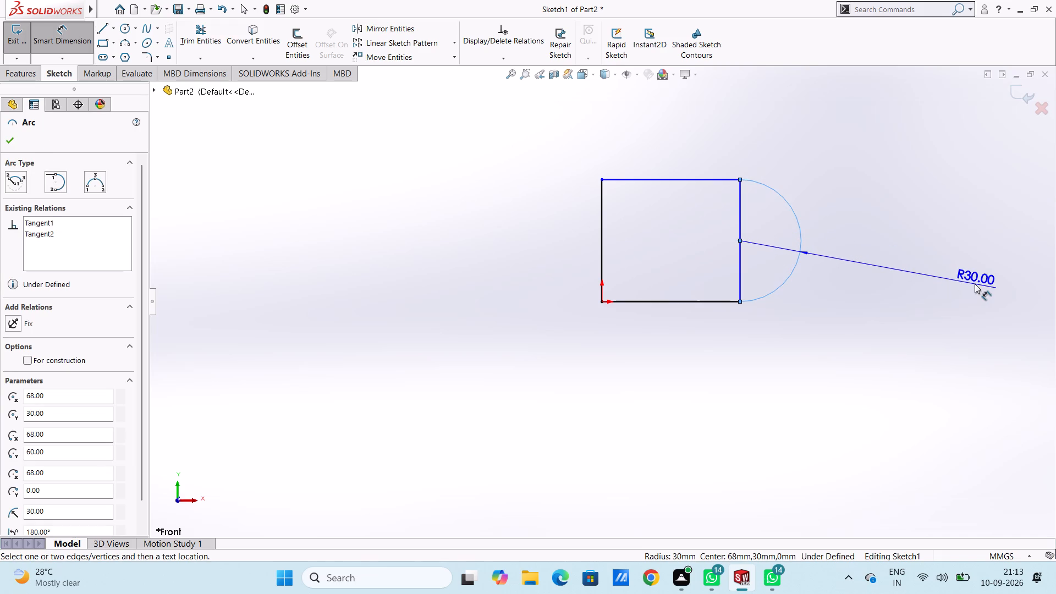
pyautogui.click(975, 284)
pyautogui.press('Return')
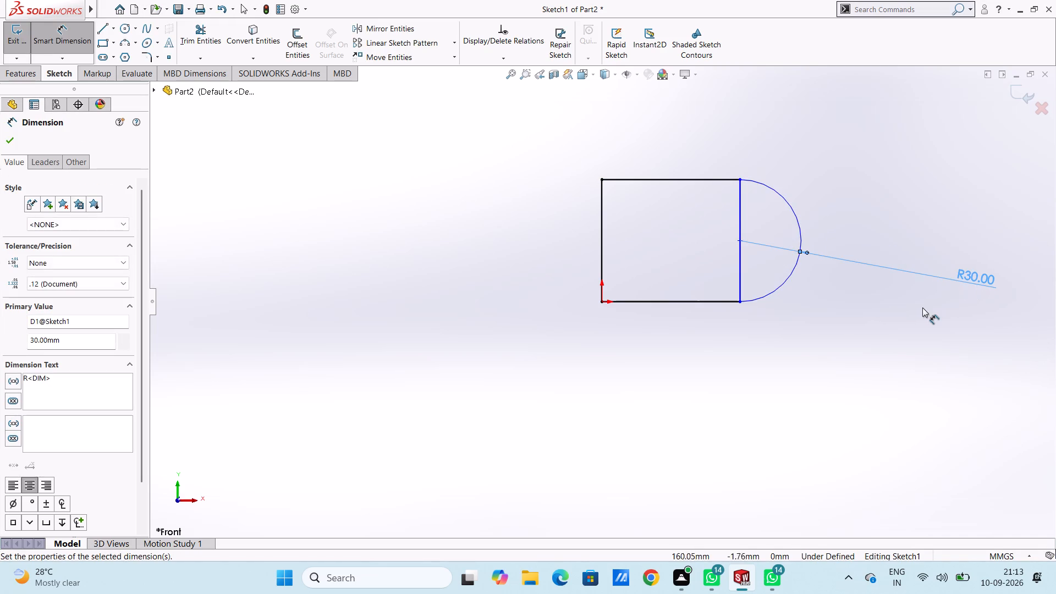
pyautogui.click(921, 307)
pyautogui.click(722, 300)
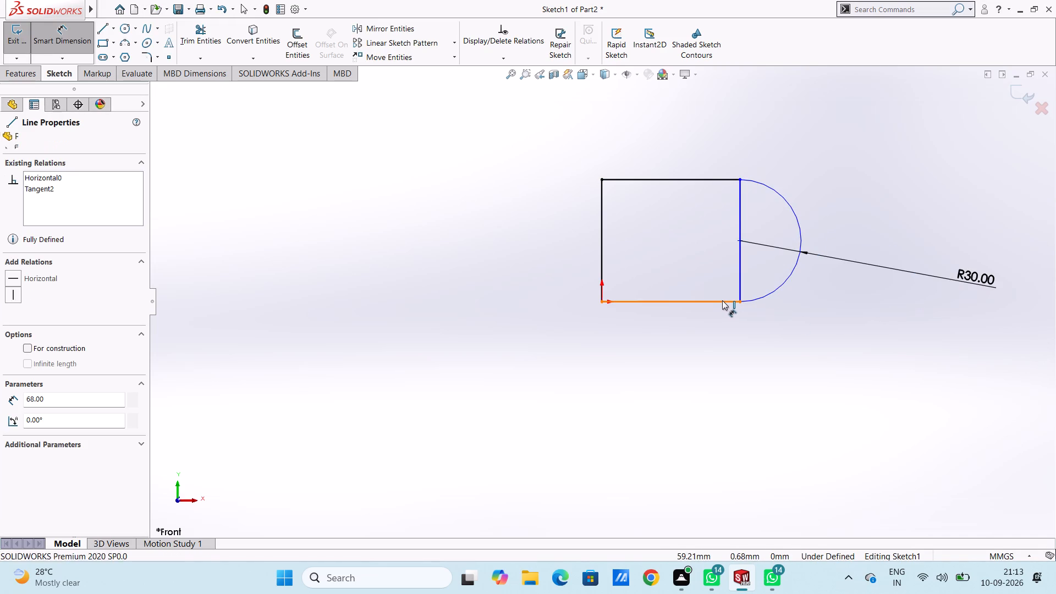
pyautogui.click(716, 391)
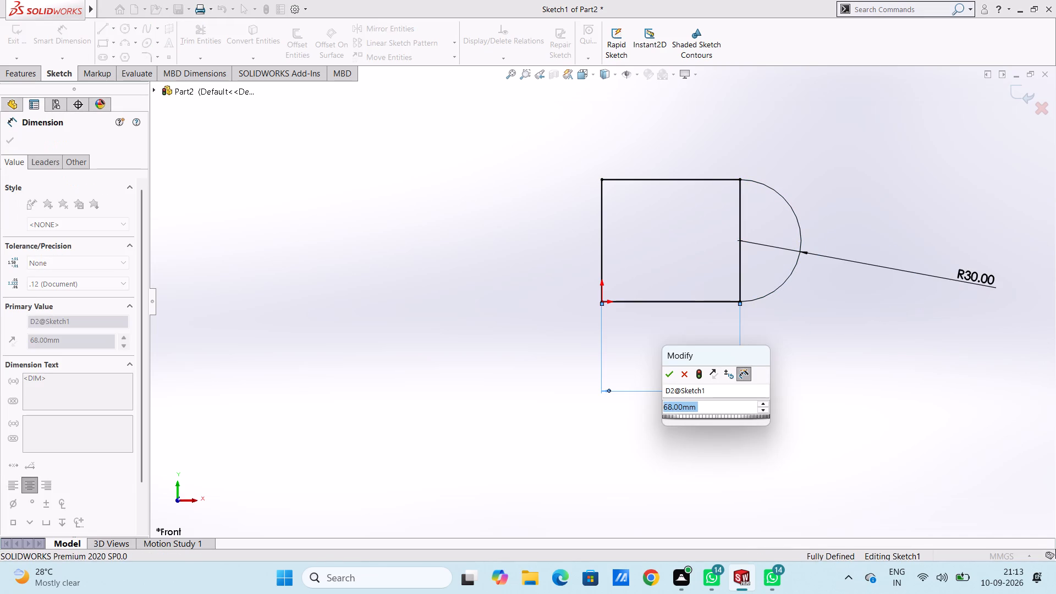
pyautogui.press('Return')
pyautogui.click(696, 353)
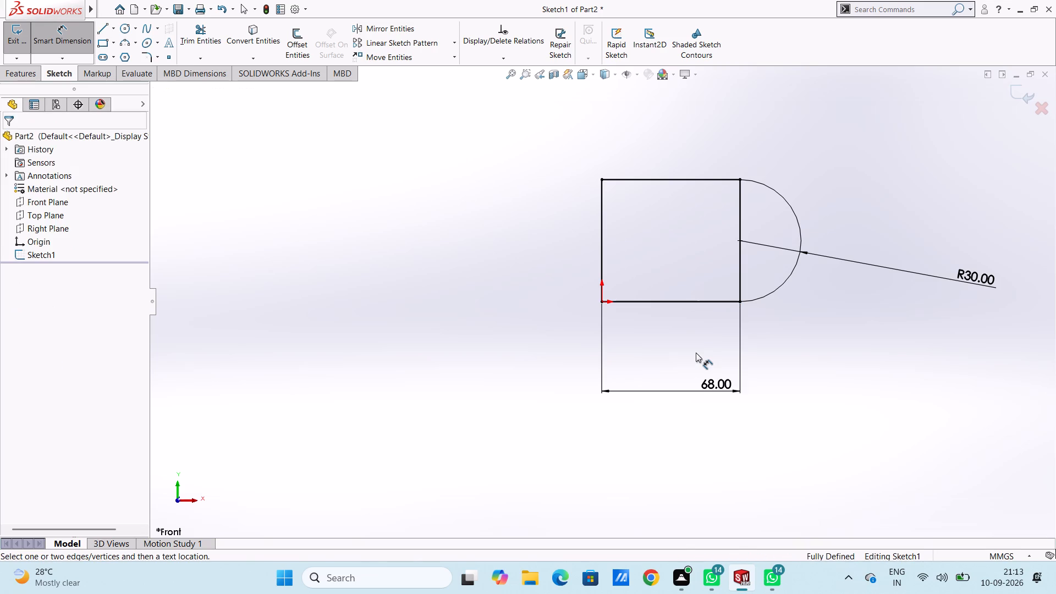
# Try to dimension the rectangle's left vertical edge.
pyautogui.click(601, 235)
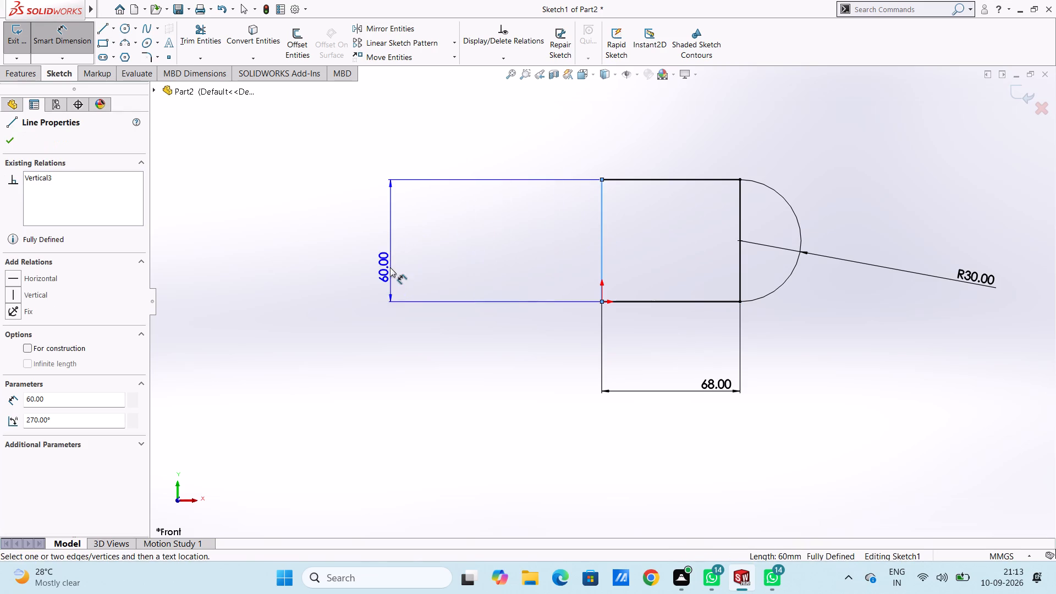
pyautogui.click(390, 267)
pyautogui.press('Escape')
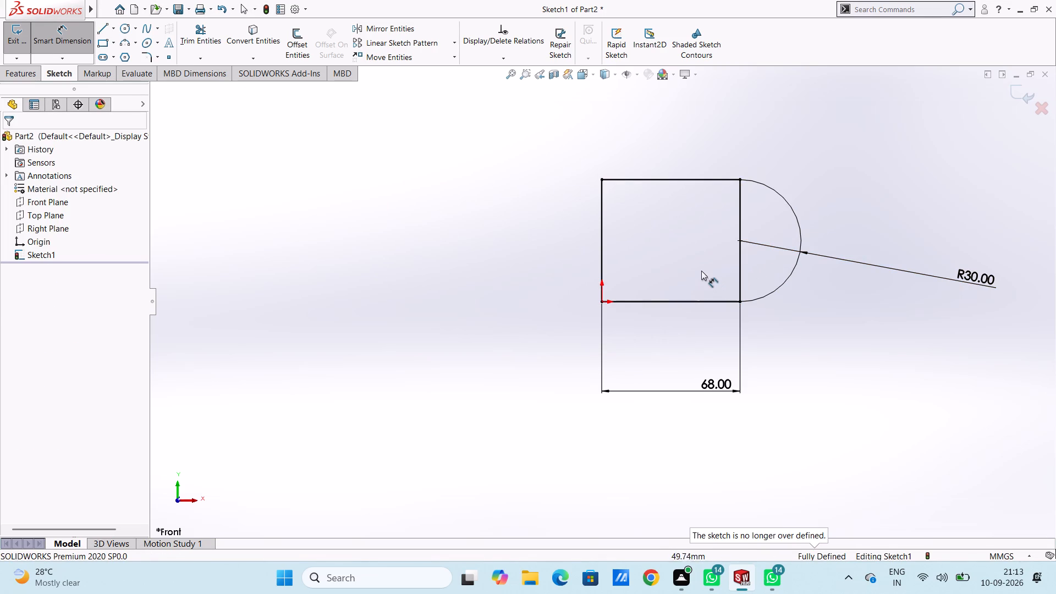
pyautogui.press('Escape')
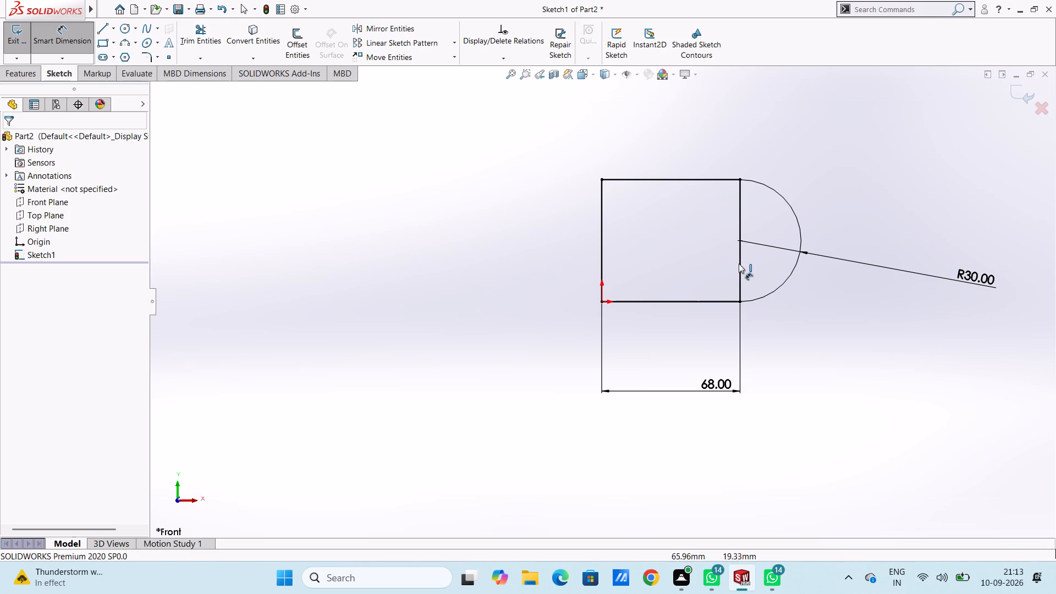
# Delete the vertical line between the rectangle and the arc, leaving a single D-shaped outline.
pyautogui.click(740, 266)
pyautogui.press('Delete')
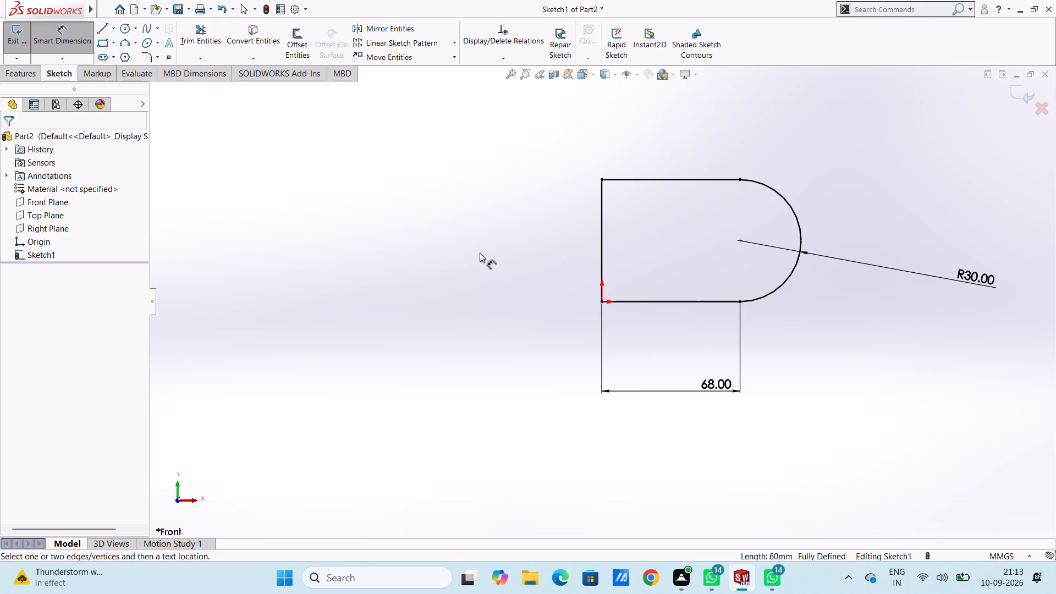
pyautogui.press('Escape')
pyautogui.press('Escape')
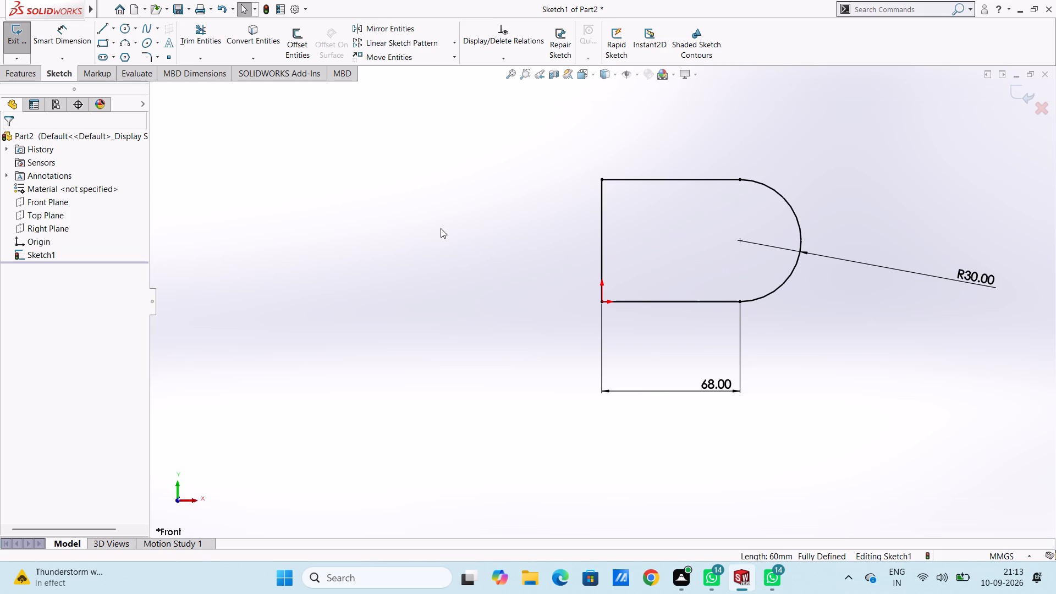
# Sketch two circles of 5 mm radius, one at the arc's centre and one level with it about 31 mm to its left.
pyautogui.click(128, 28)
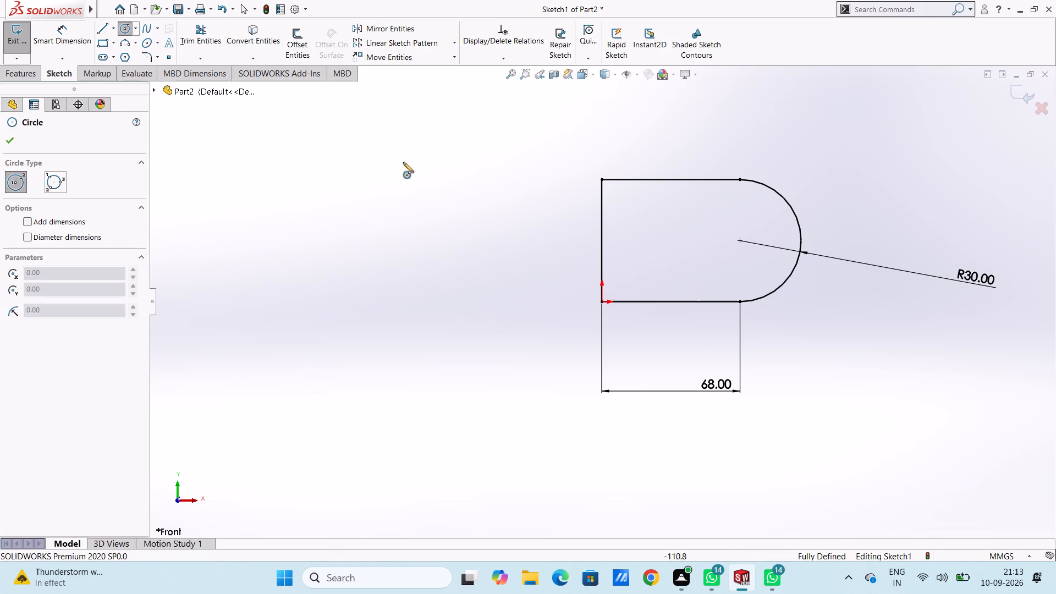
pyautogui.click(740, 240)
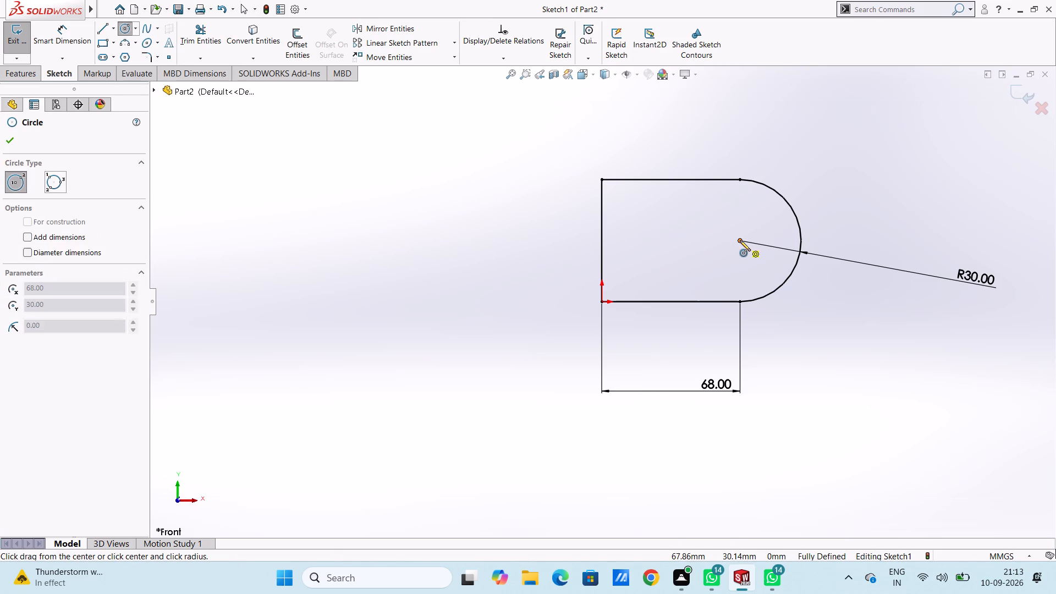
pyautogui.press('5')
pyautogui.press('Return')
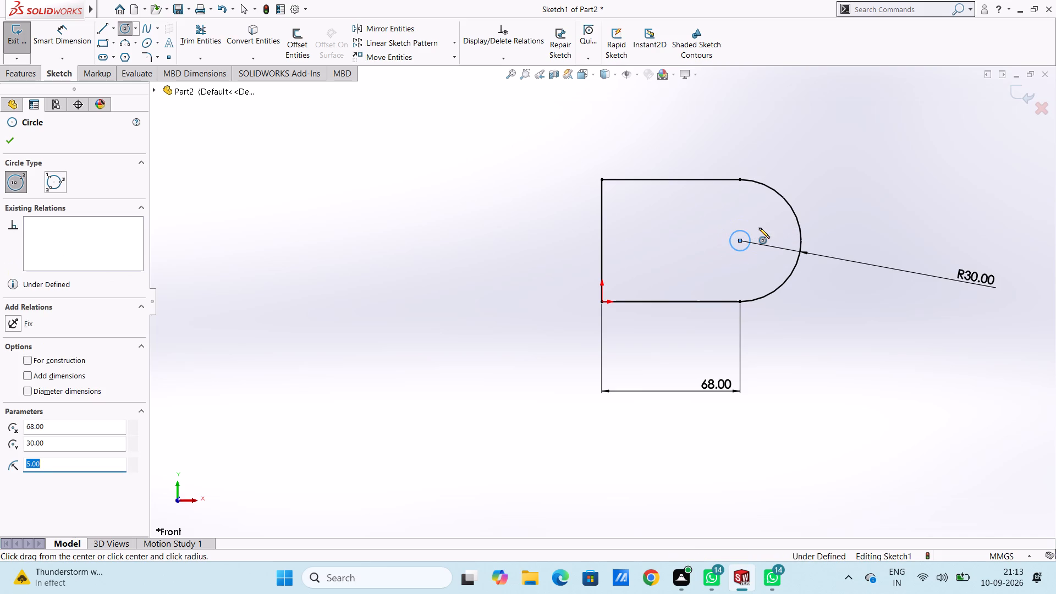
pyautogui.click(677, 241)
pyautogui.press('5')
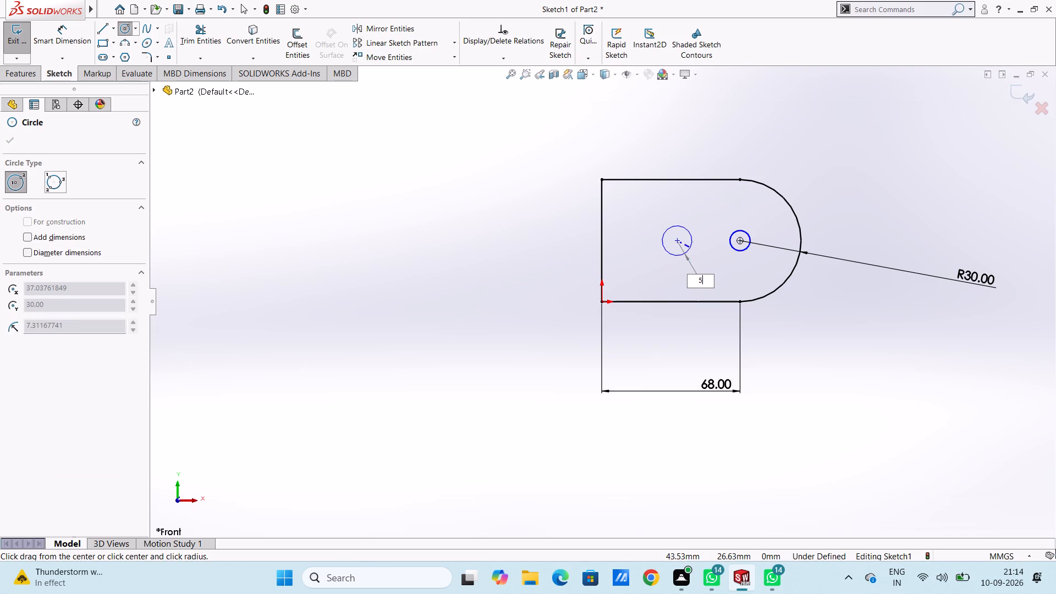
pyautogui.press('Return')
pyautogui.press('Escape')
pyautogui.press('Escape')
pyautogui.press('Escape')
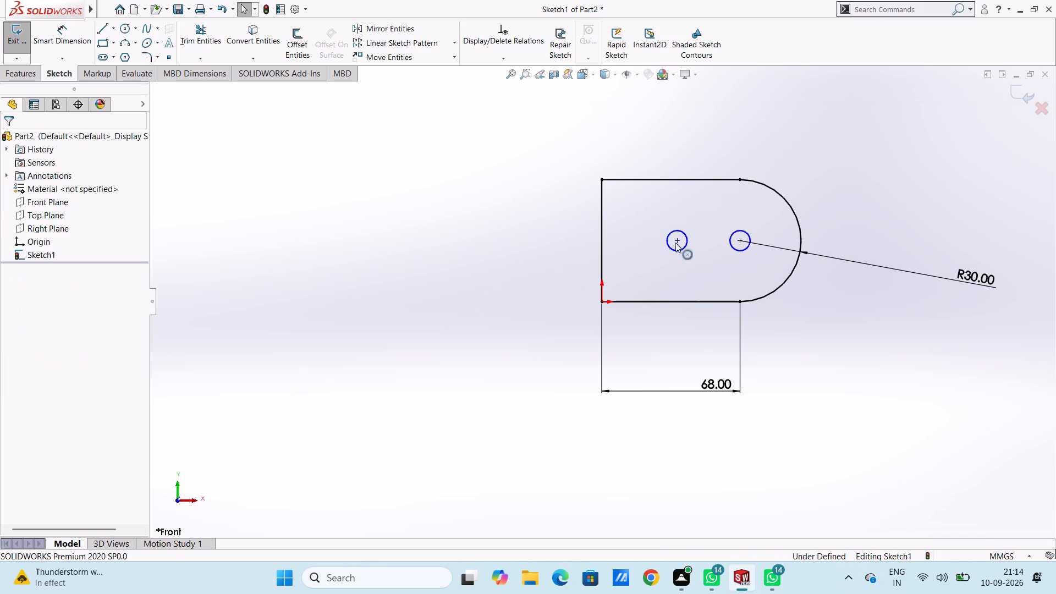
# Dimension the left circle's diameter.
pyautogui.click(37, 37)
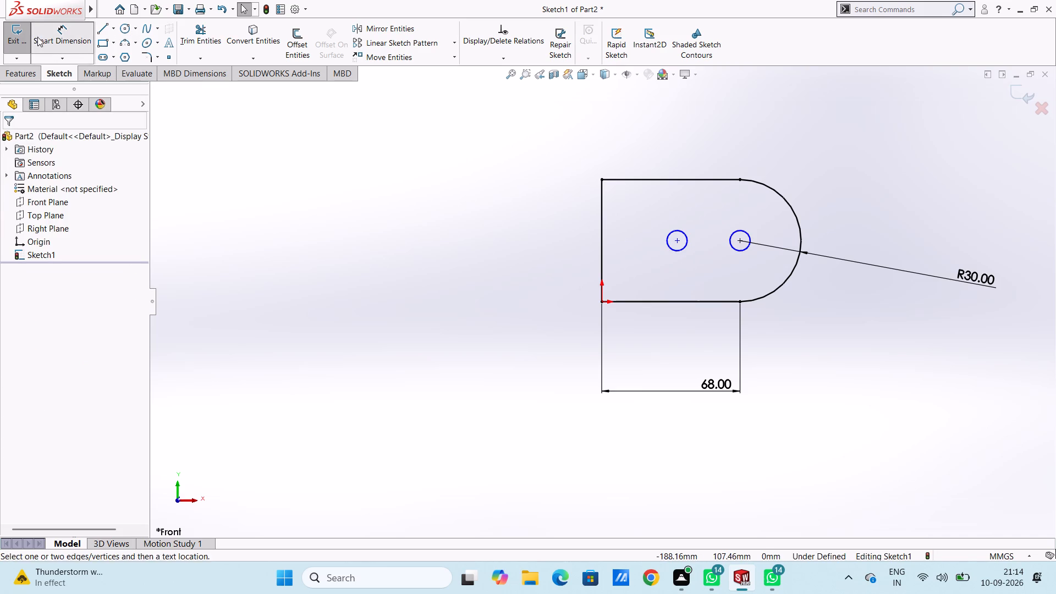
pyautogui.click(668, 232)
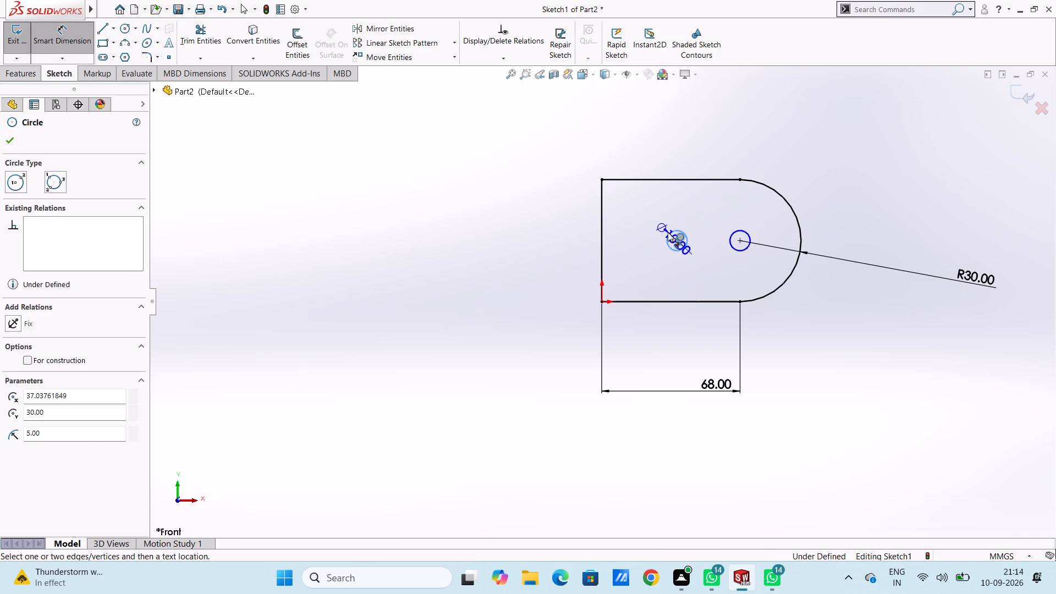
pyautogui.click(542, 289)
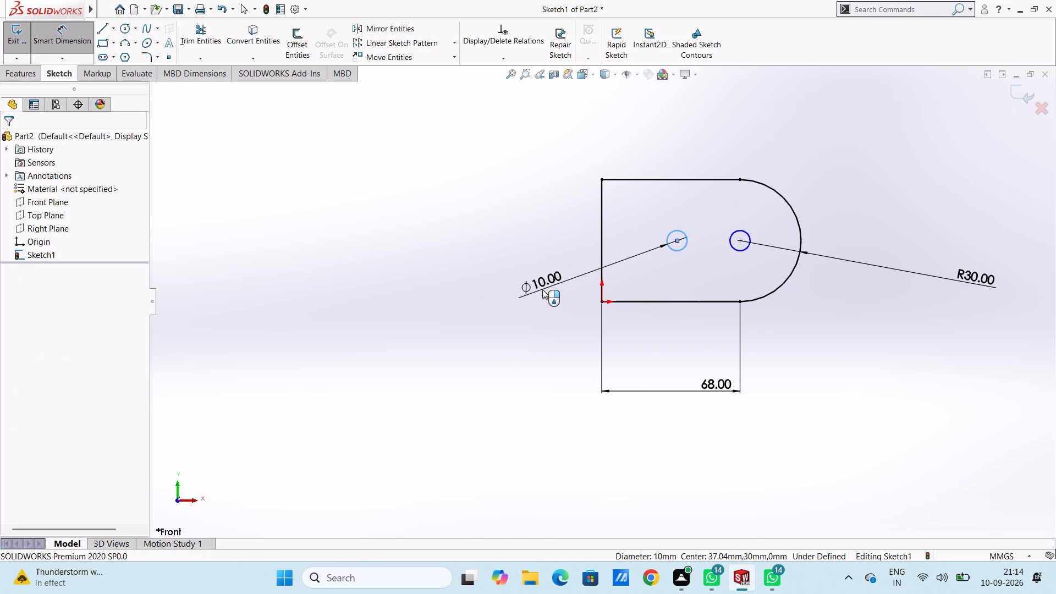
pyautogui.press('Return')
pyautogui.click(564, 312)
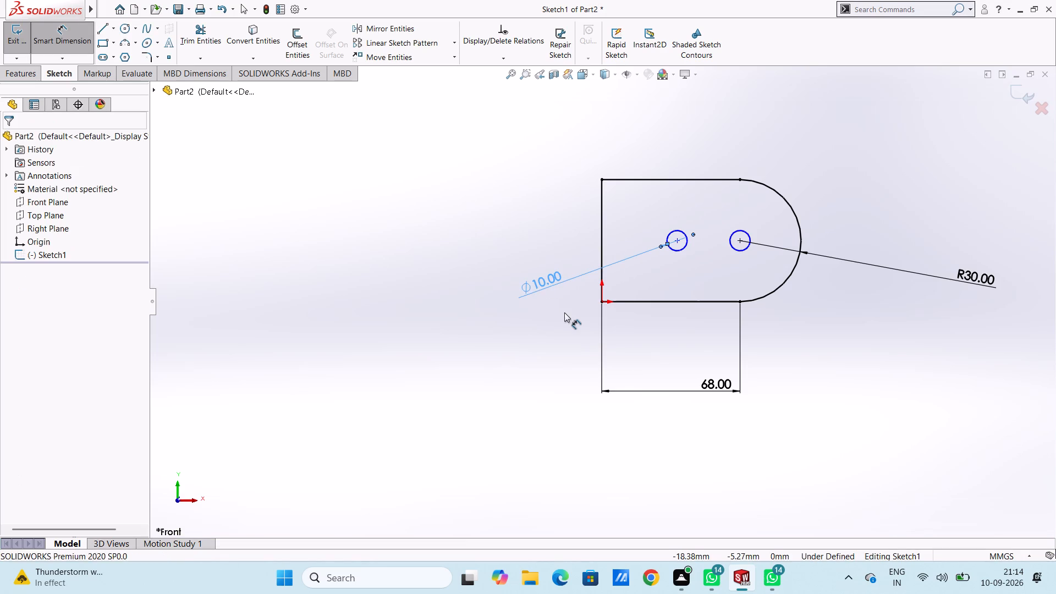
# Dimension the diameter of the circle at the arc's centre.
pyautogui.click(734, 248)
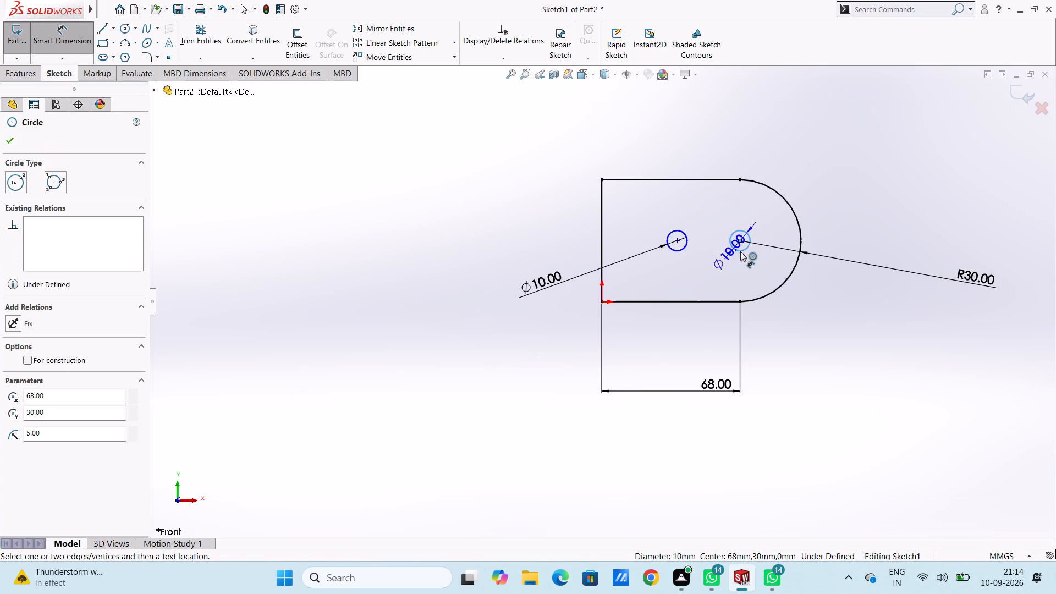
pyautogui.click(955, 353)
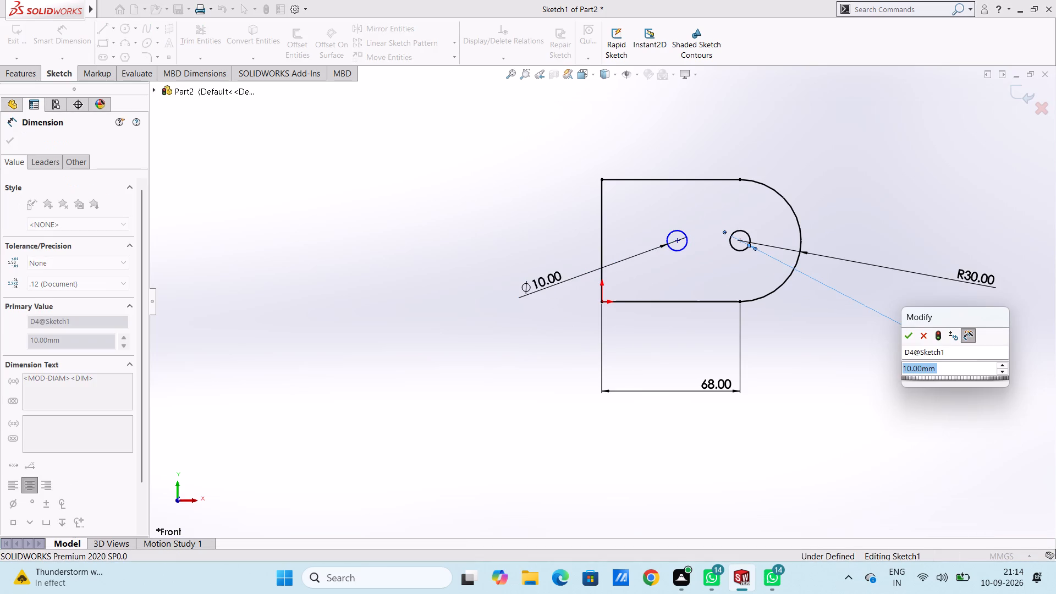
pyautogui.press('Return')
pyautogui.doubleClick(818, 393)
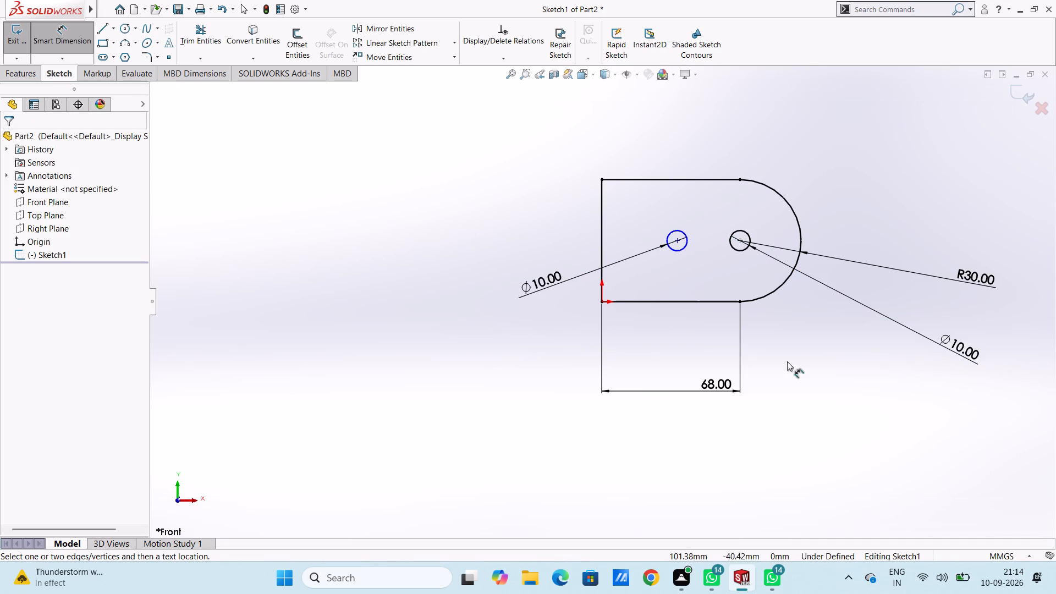
# Dimension the horizontal distance between the two circle centres and set it to 20 mm.
pyautogui.click(676, 244)
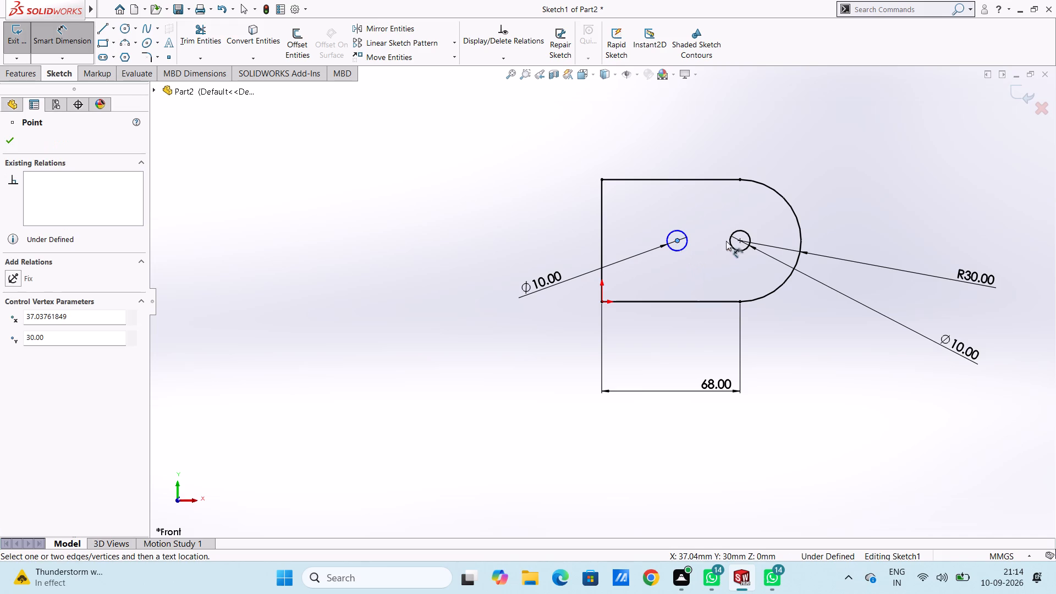
pyautogui.click(741, 241)
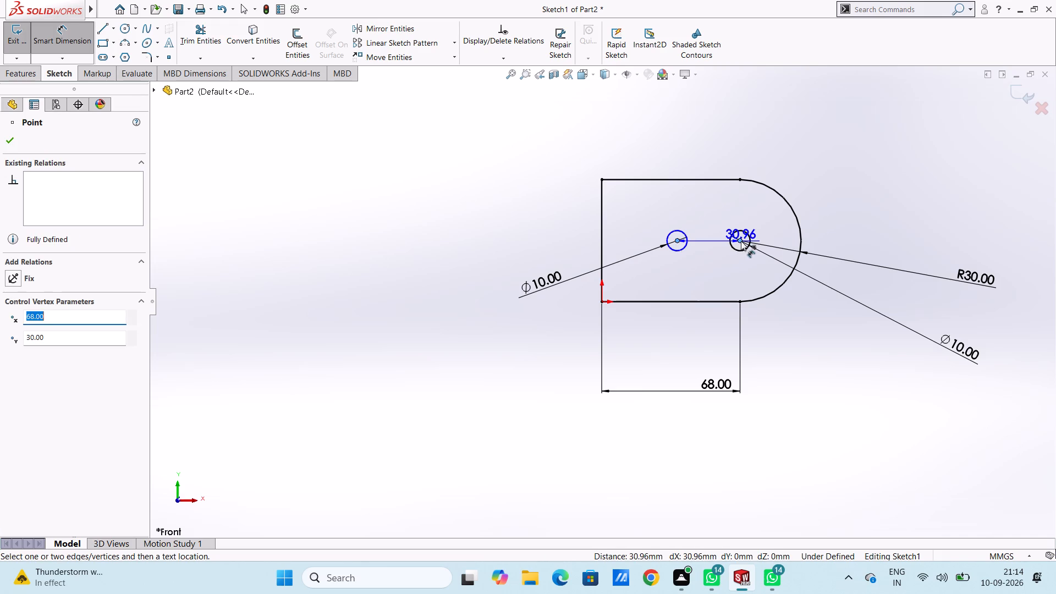
pyautogui.click(723, 284)
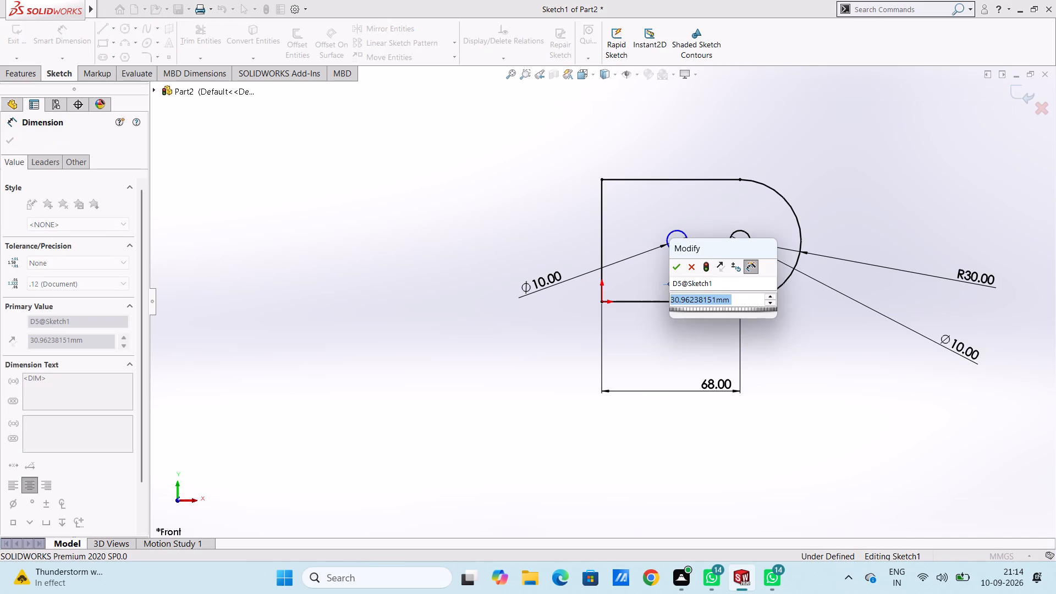
pyautogui.write('20')
pyautogui.press('Return')
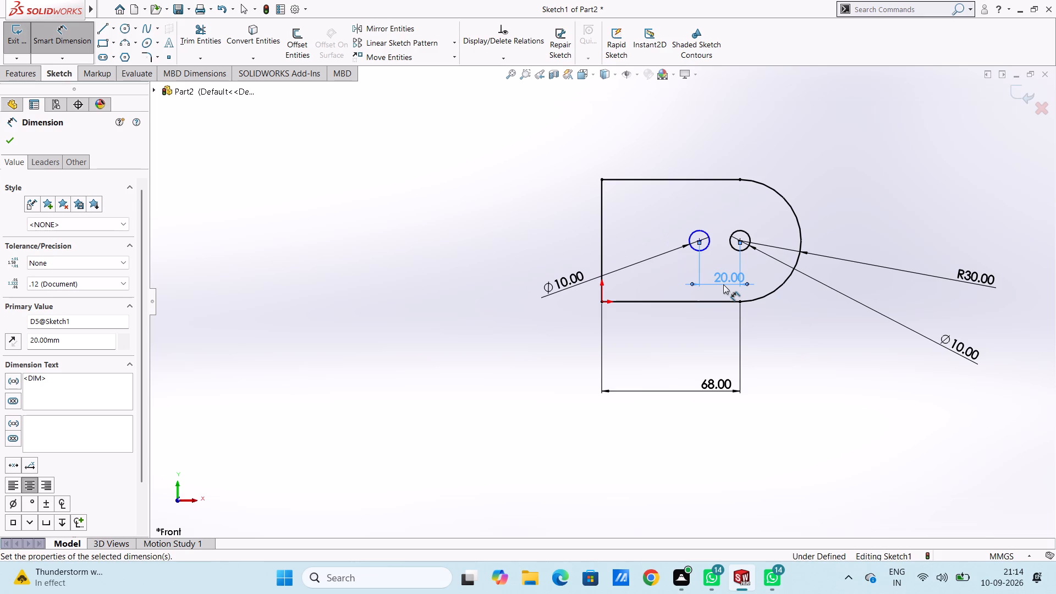
pyautogui.press('Escape')
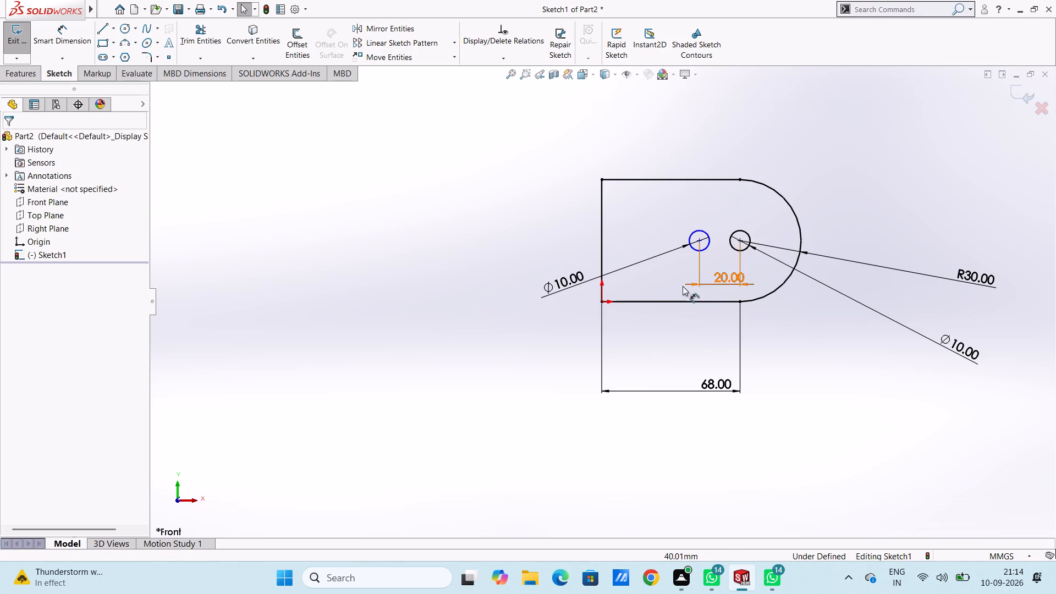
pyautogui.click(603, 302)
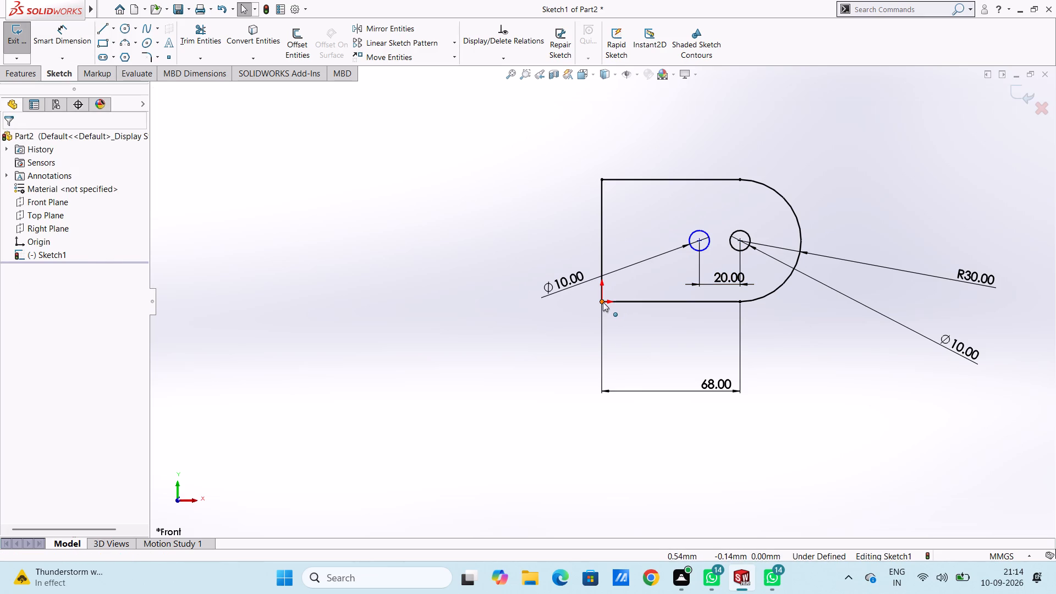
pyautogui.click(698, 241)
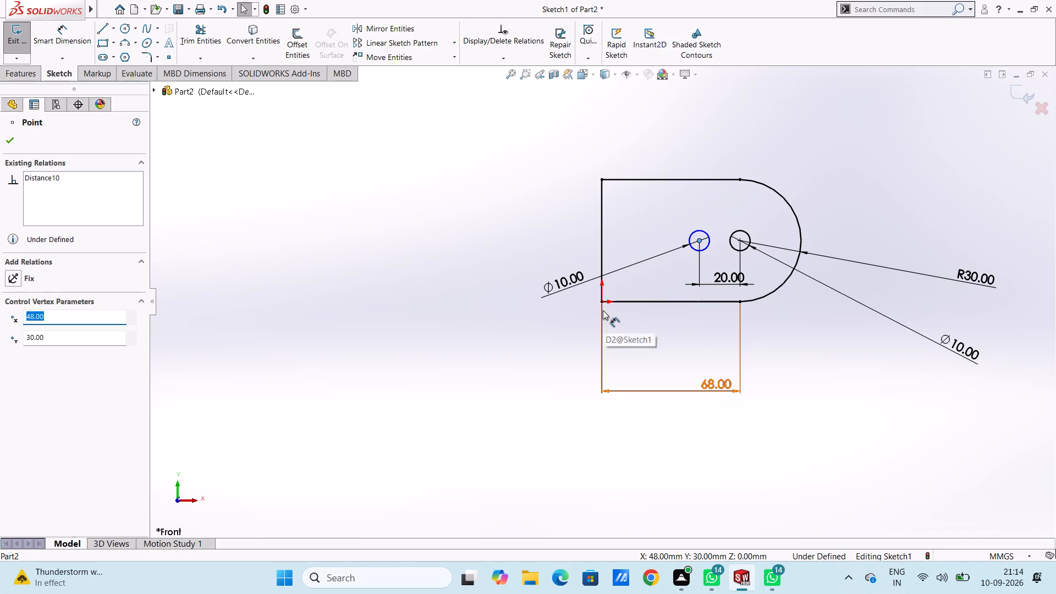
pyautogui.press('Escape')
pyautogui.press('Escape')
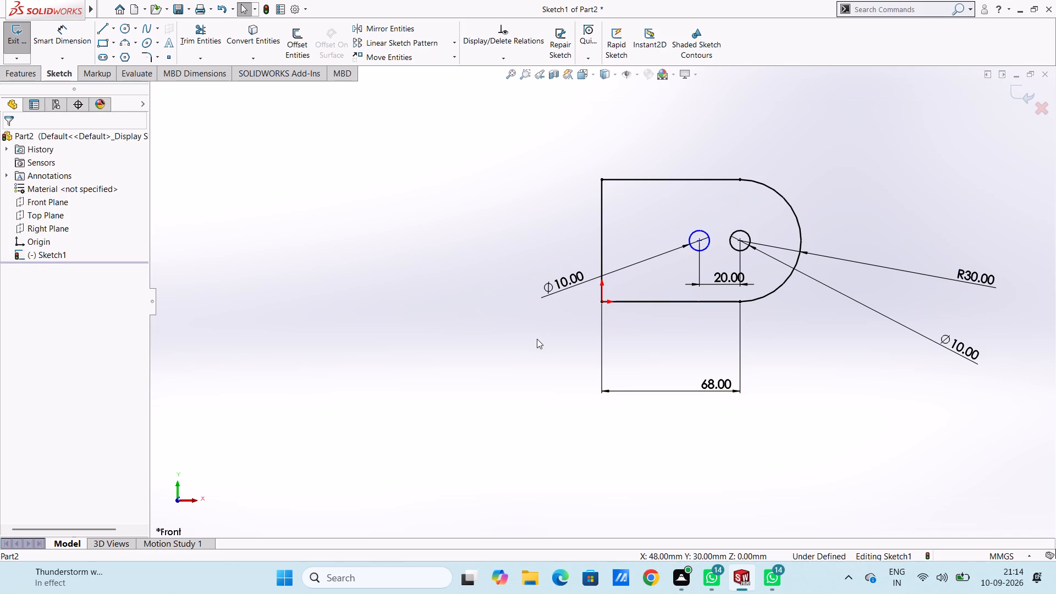
# Extrude the D-shaped profile with its two holes as a blind boss 10 mm deep.
pyautogui.hotkey('ctrl', '7')
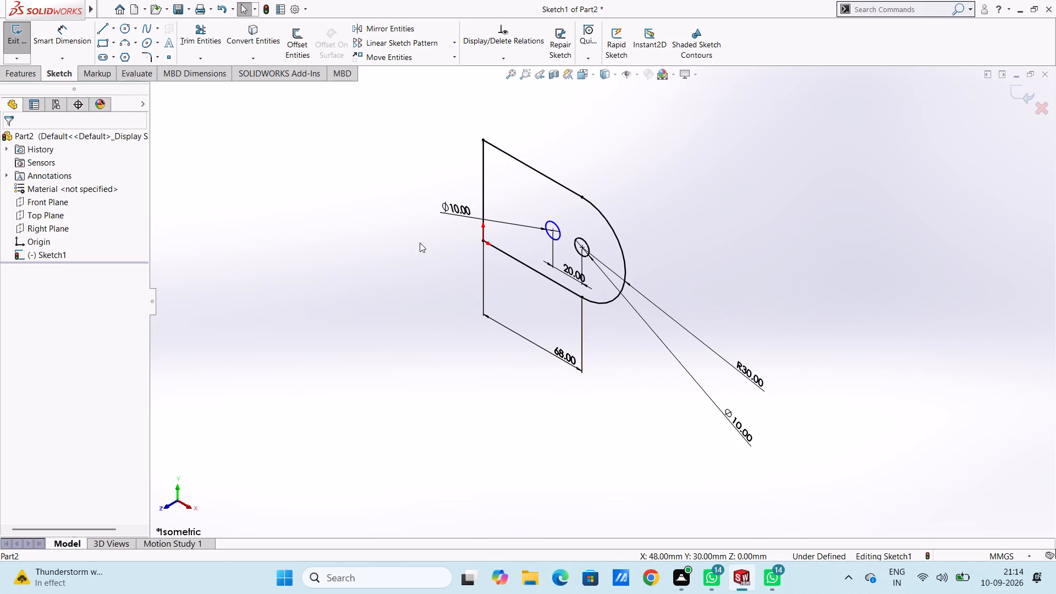
pyautogui.click(13, 74)
pyautogui.click(24, 36)
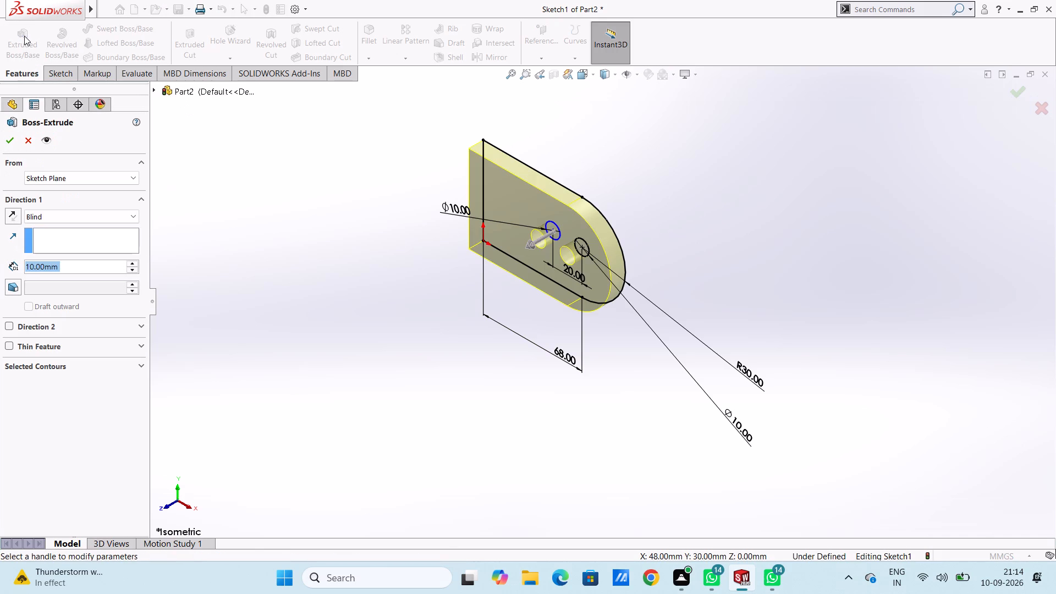
pyautogui.click(8, 139)
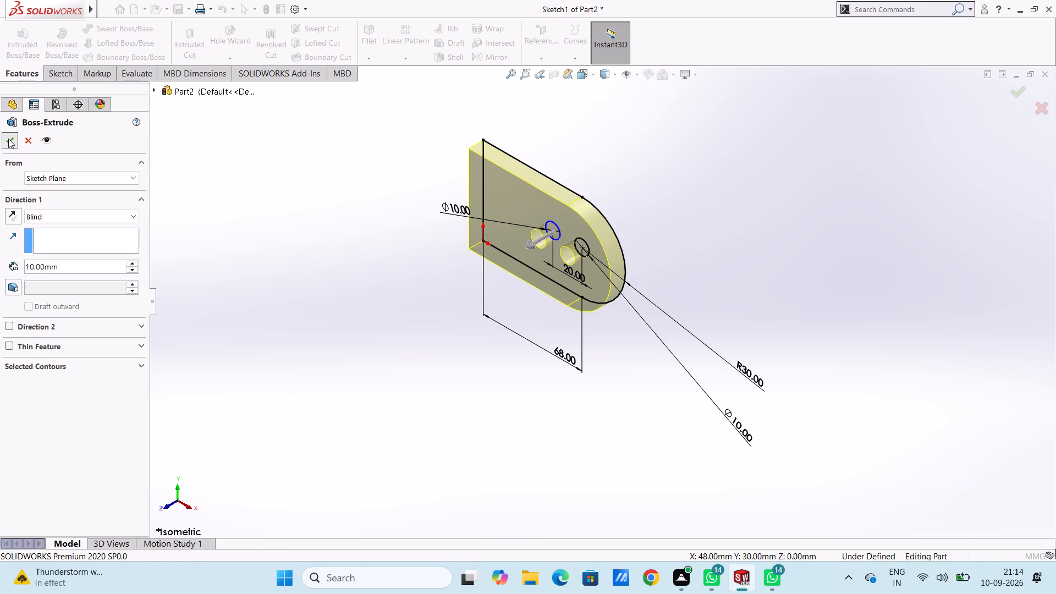
pyautogui.click(333, 191)
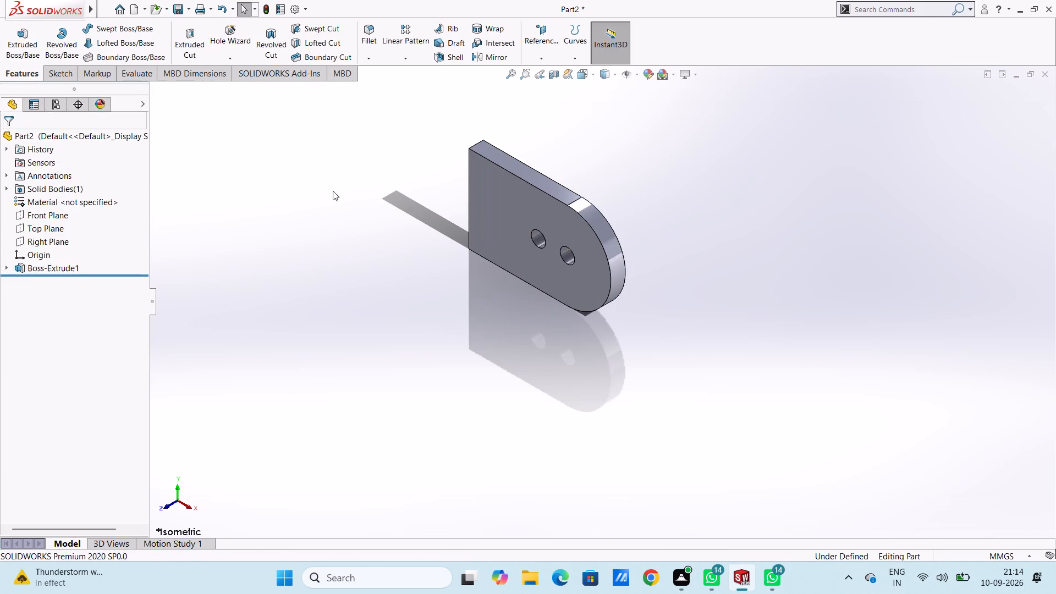
# On the plate's flat upper face, sketch a corner rectangle from the origin, 42 mm long away from the plate and 10 mm wide.
pyautogui.hotkey('ctrl', '5')
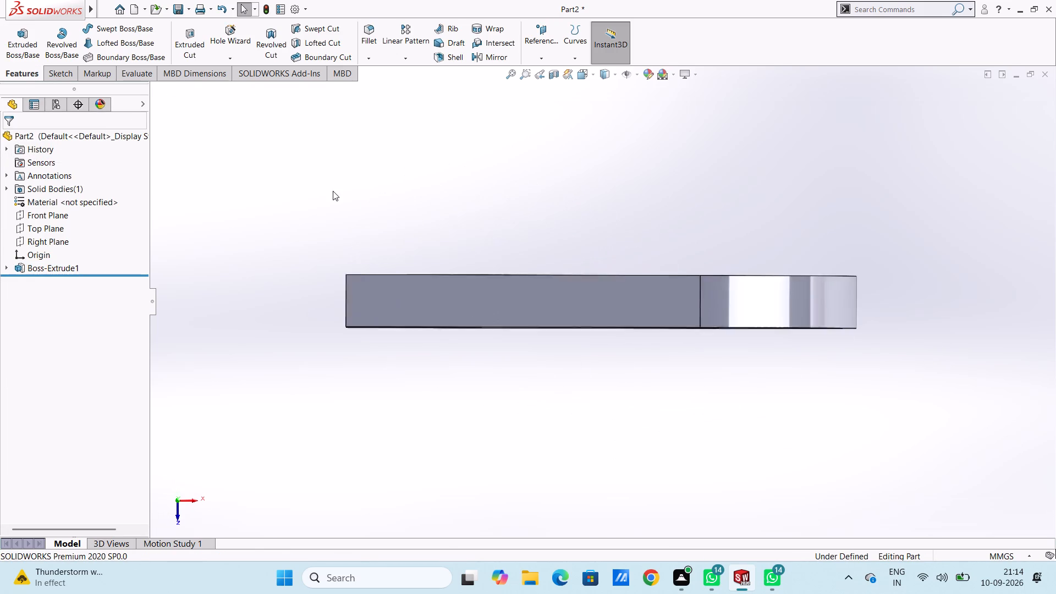
pyautogui.click(386, 285)
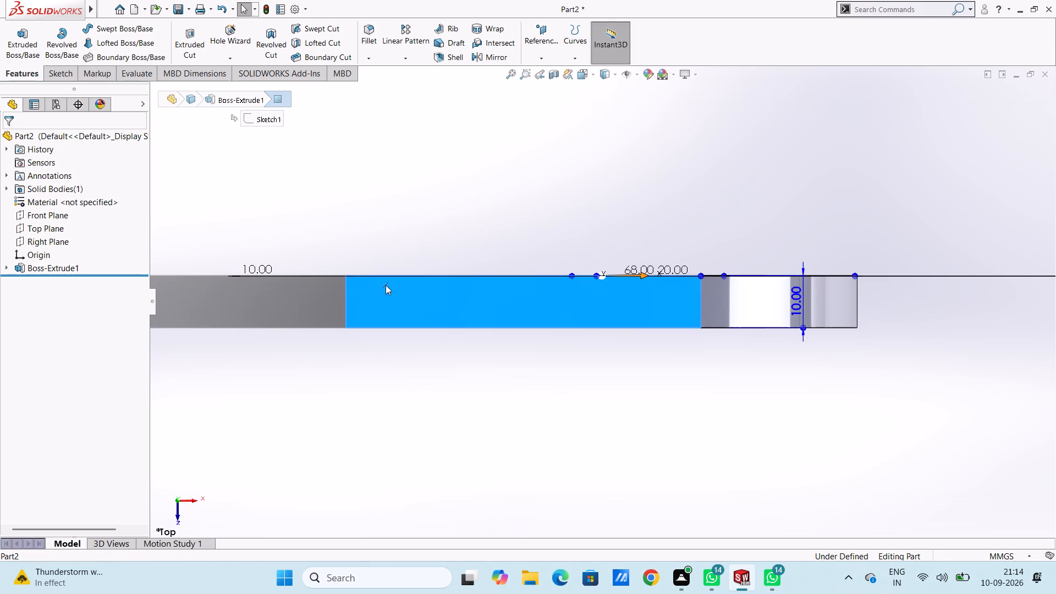
pyautogui.click(431, 252)
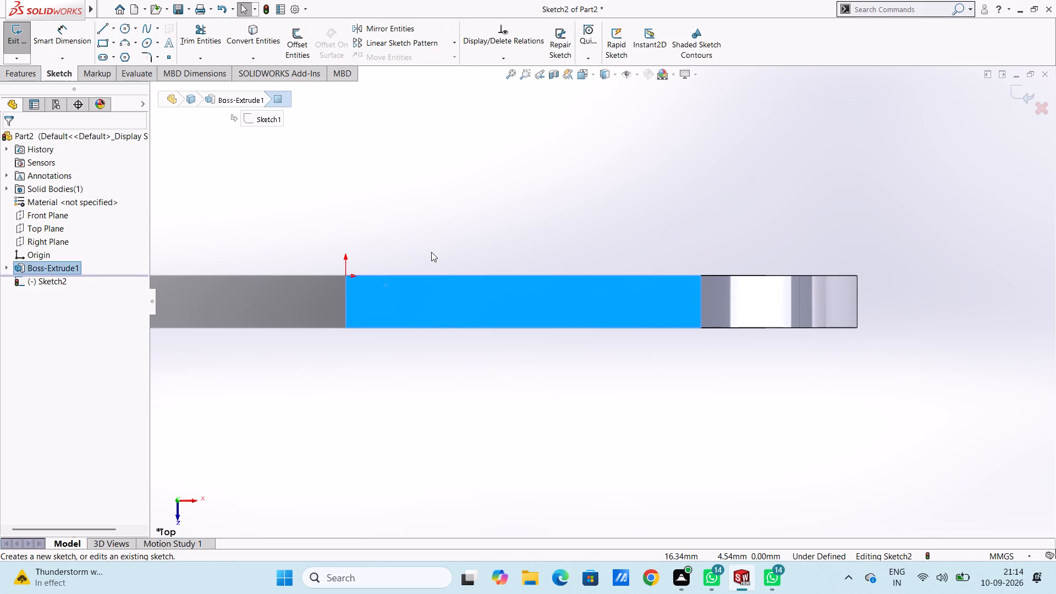
pyautogui.click(405, 235)
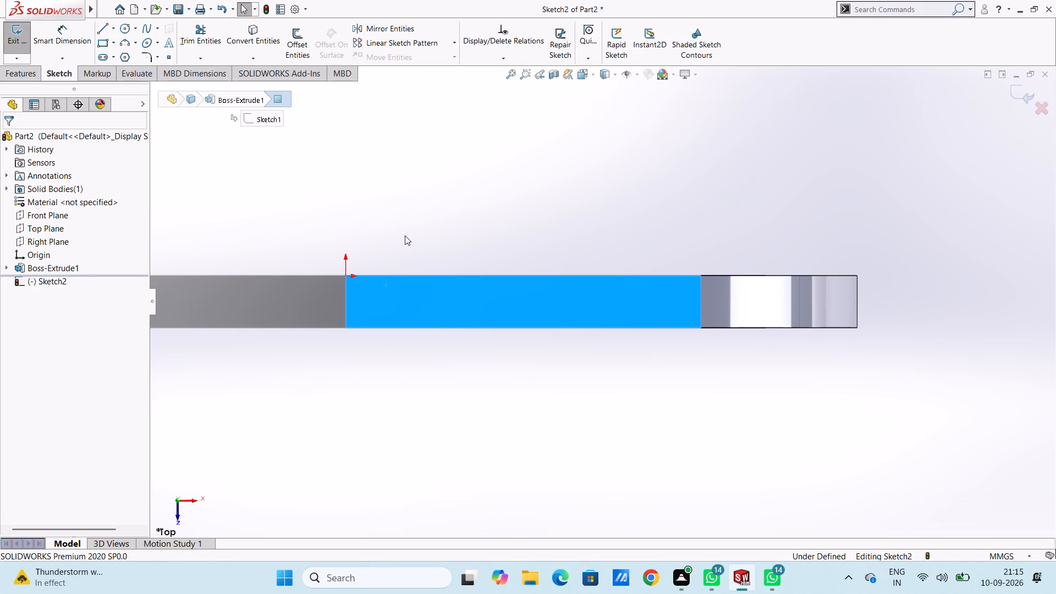
pyautogui.scroll(1, 405, 235)
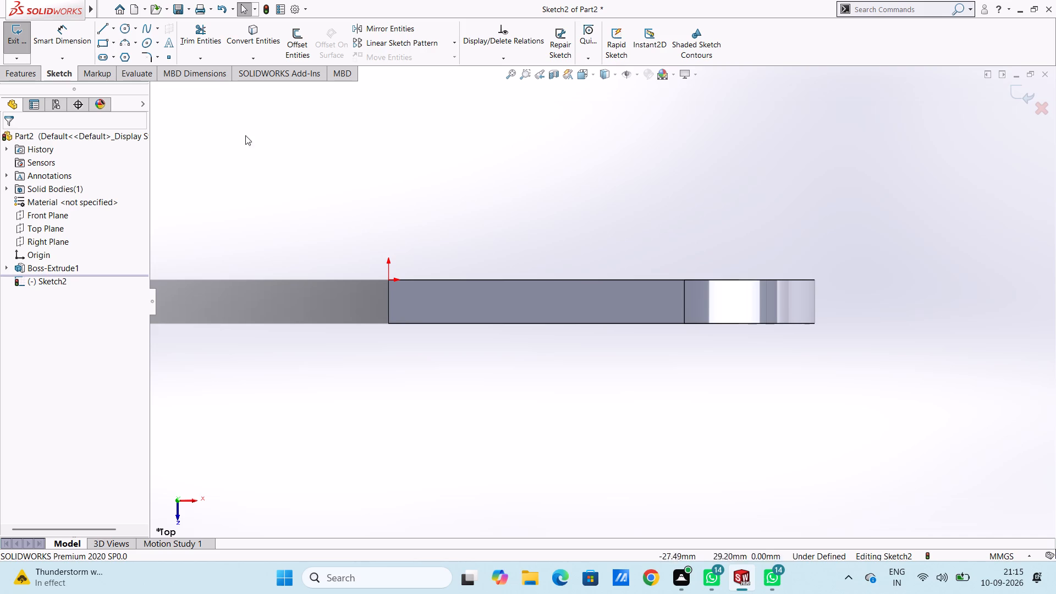
pyautogui.click(103, 41)
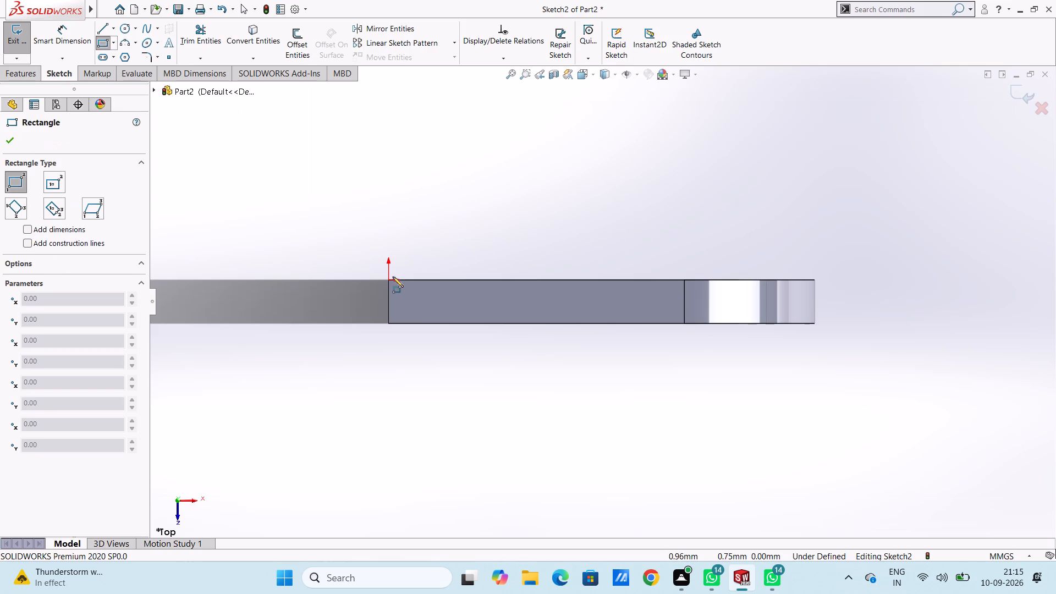
pyautogui.click(388, 280)
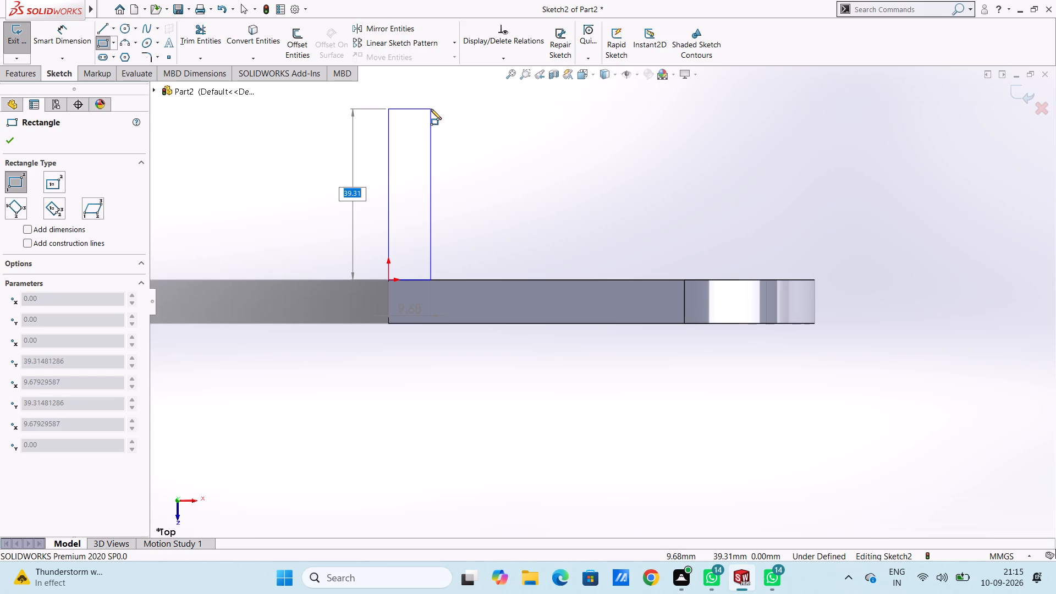
pyautogui.write('42')
pyautogui.press('Return')
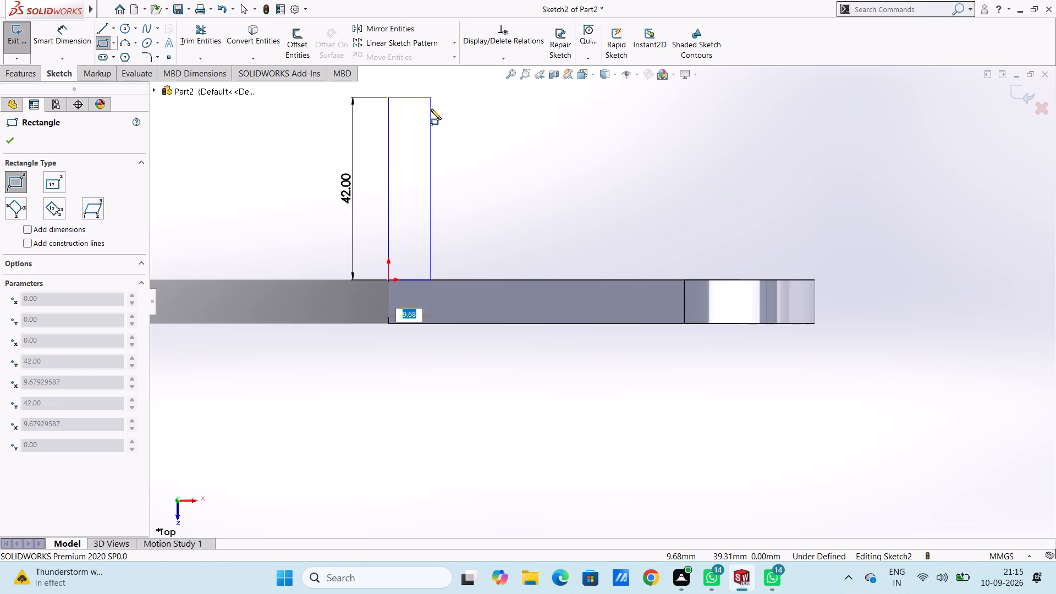
pyautogui.write('10')
pyautogui.press('Return')
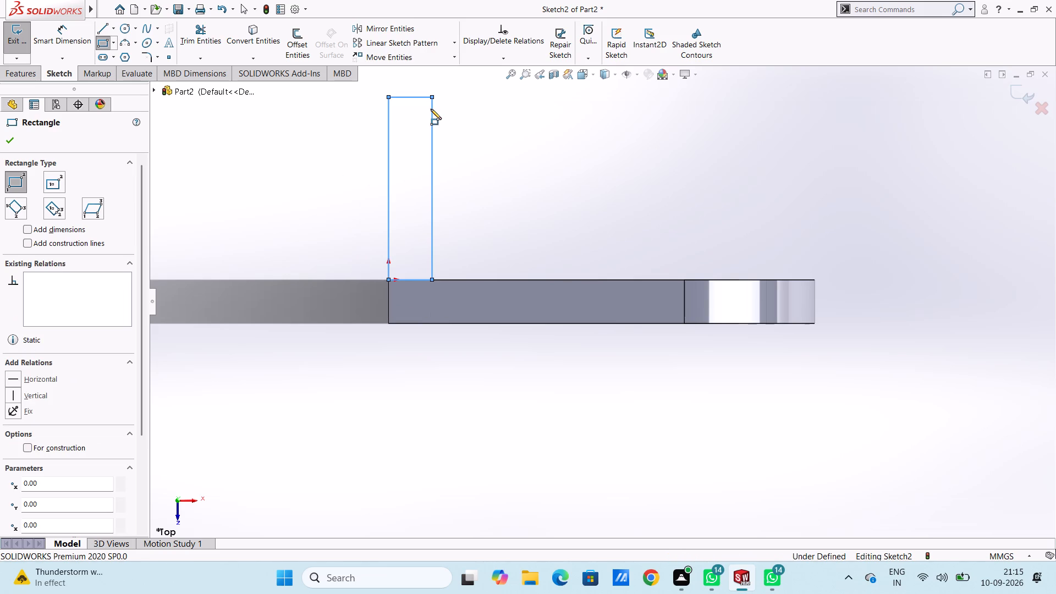
pyautogui.press('Escape')
pyautogui.press('Escape')
# Dimension the new rectangle's short outer edge and its long side to fully define the sketch.
pyautogui.keyDown('ctrl'); pyautogui.scroll(3, 431, 109); pyautogui.keyUp('ctrl')
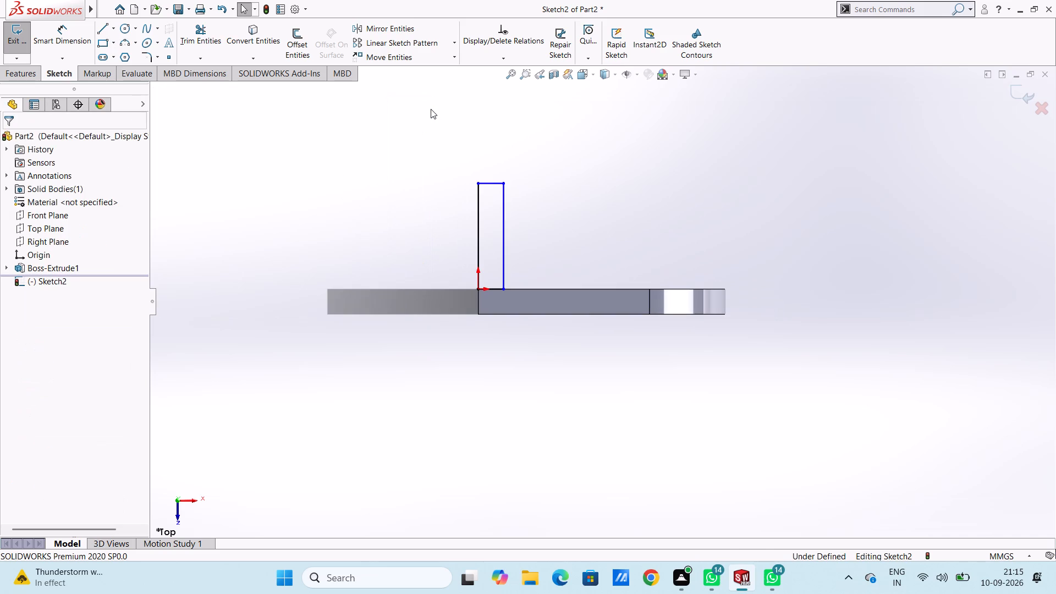
pyautogui.click(87, 42)
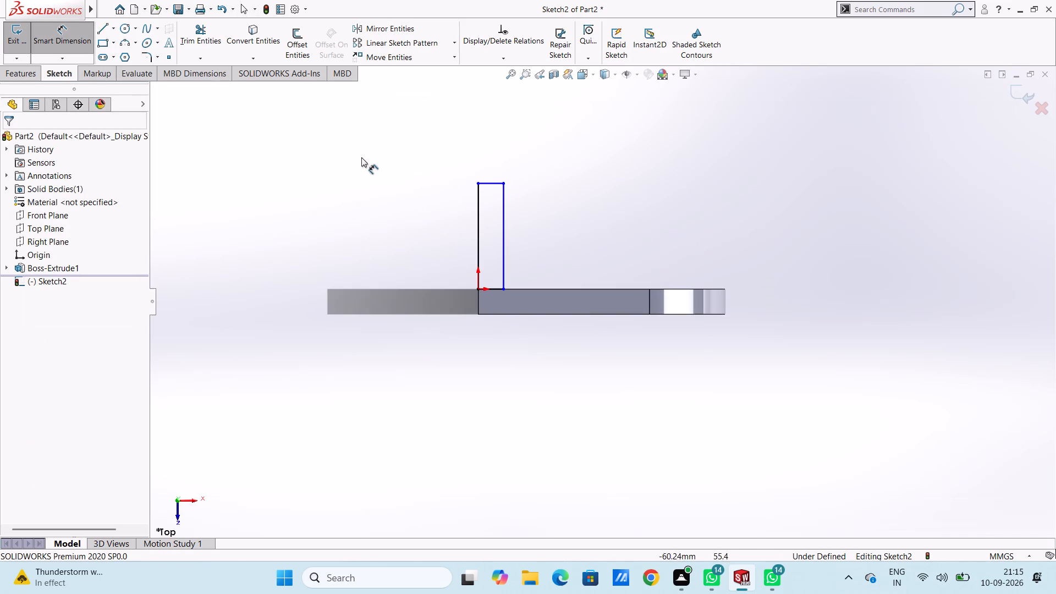
pyautogui.click(494, 183)
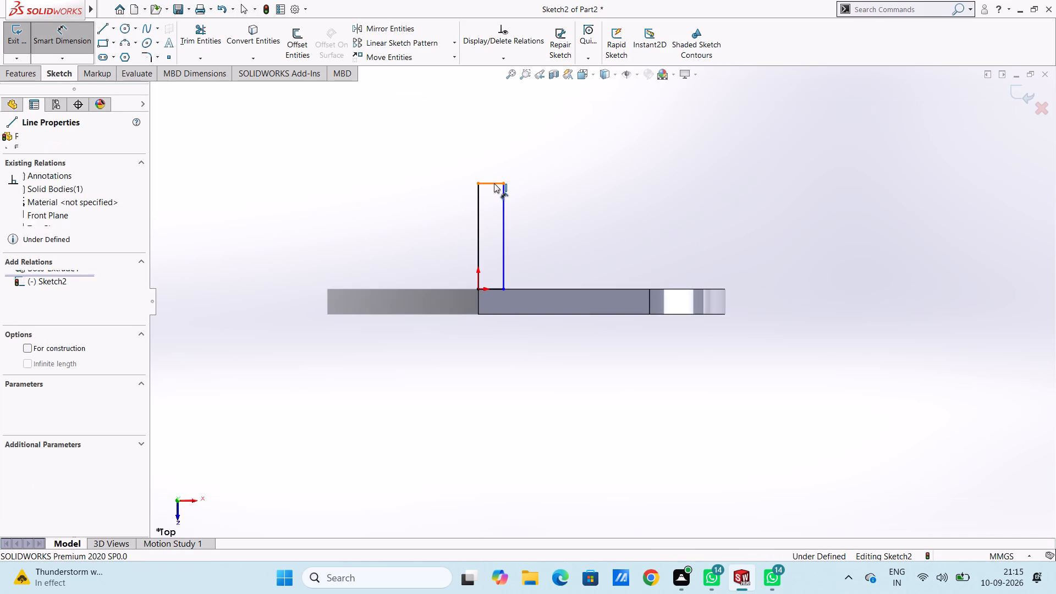
pyautogui.click(481, 109)
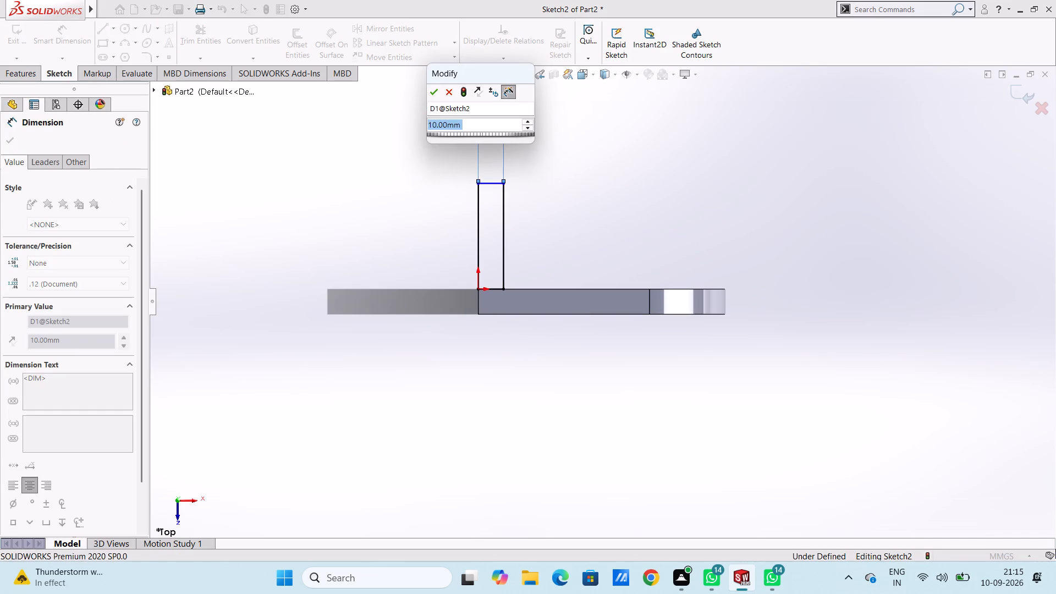
pyautogui.press('Return')
pyautogui.click(490, 122)
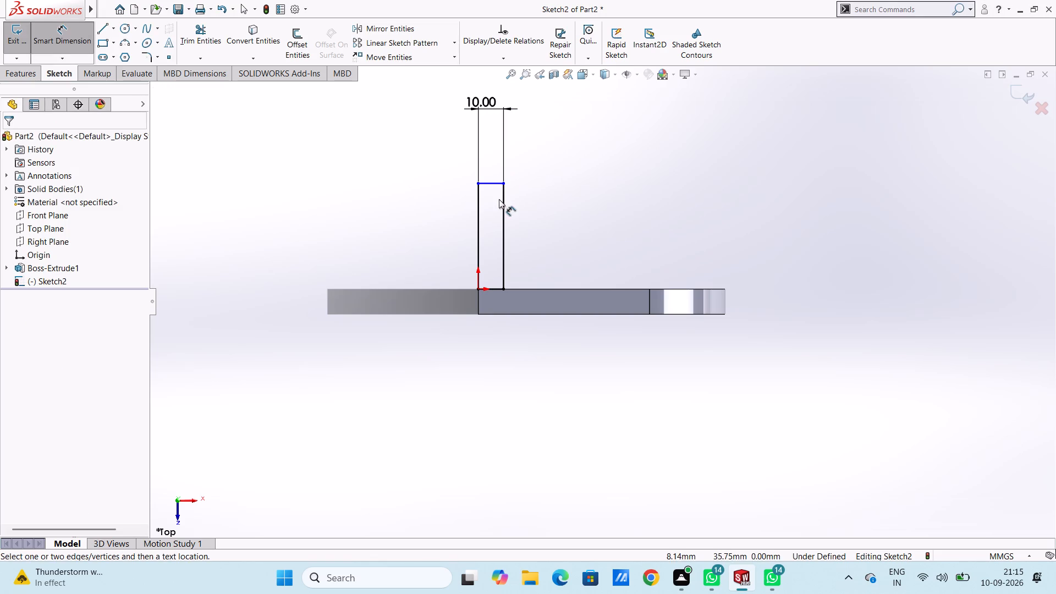
pyautogui.click(502, 200)
pyautogui.click(725, 194)
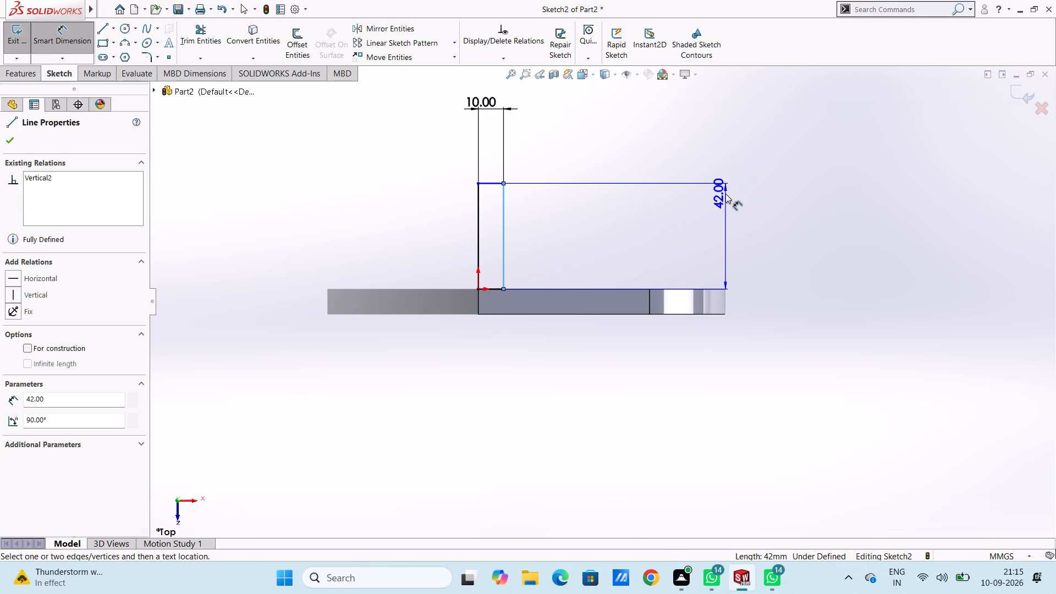
pyautogui.press('Return')
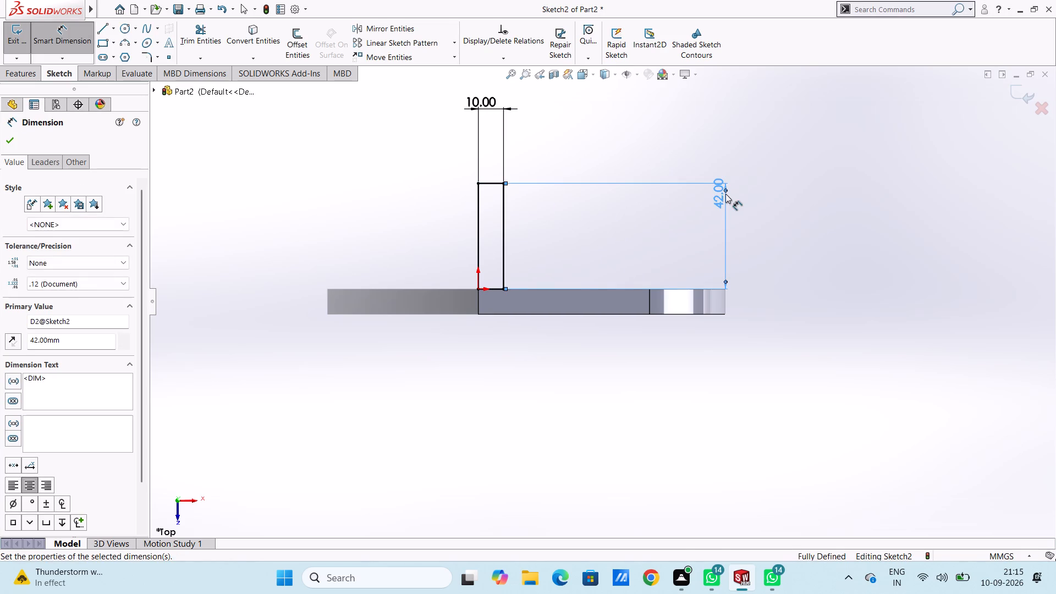
pyautogui.click(705, 211)
pyautogui.press('Escape')
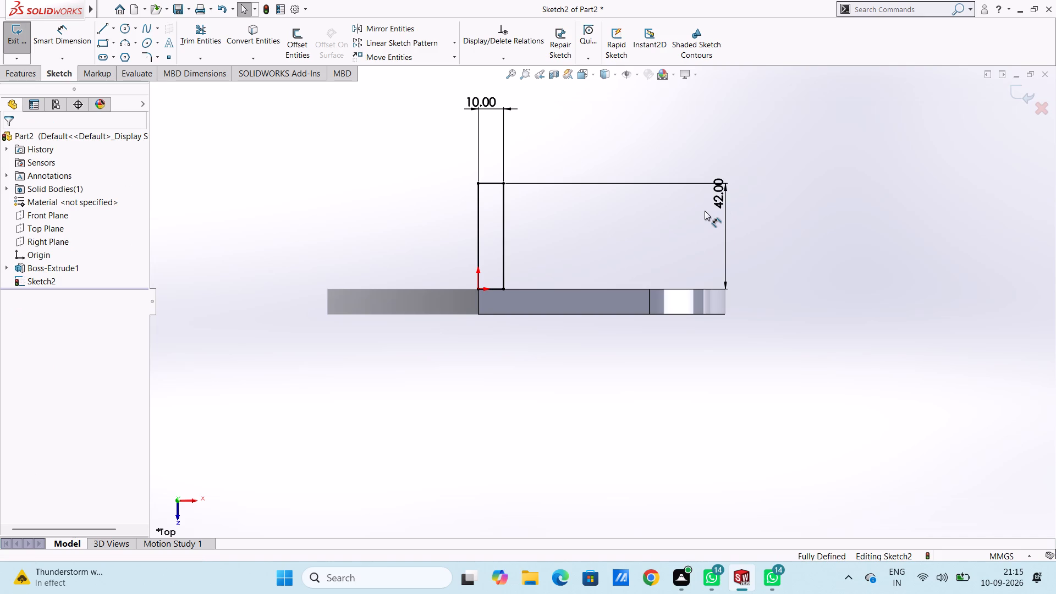
# Extrude the 42 mm by 10 mm rectangle as a blind boss 60 mm deep, reversed to run down along the plate's straight edge.
pyautogui.hotkey('ctrl', '7')
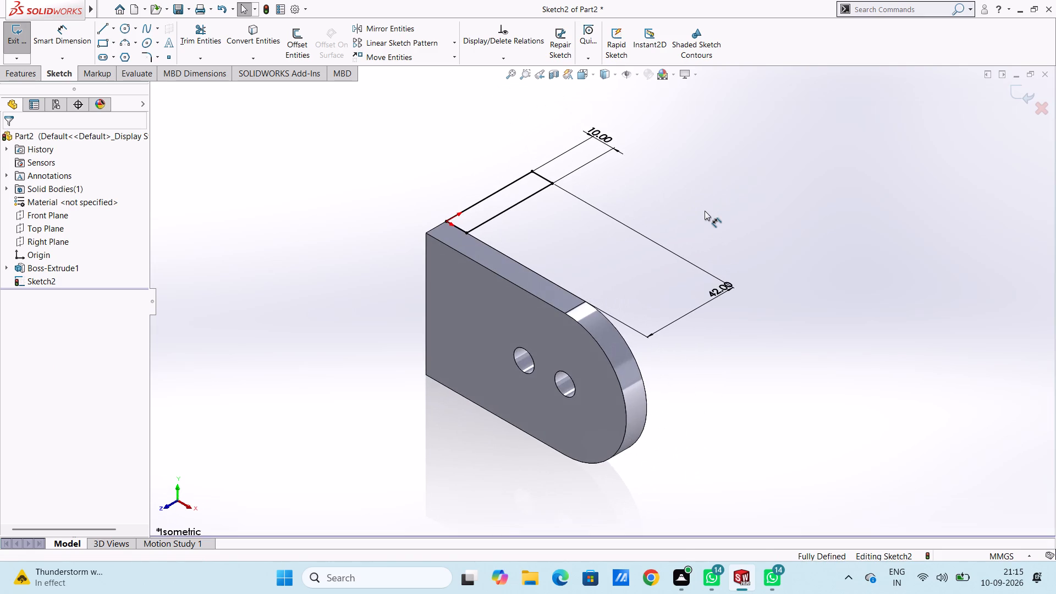
pyautogui.click(29, 69)
pyautogui.click(24, 36)
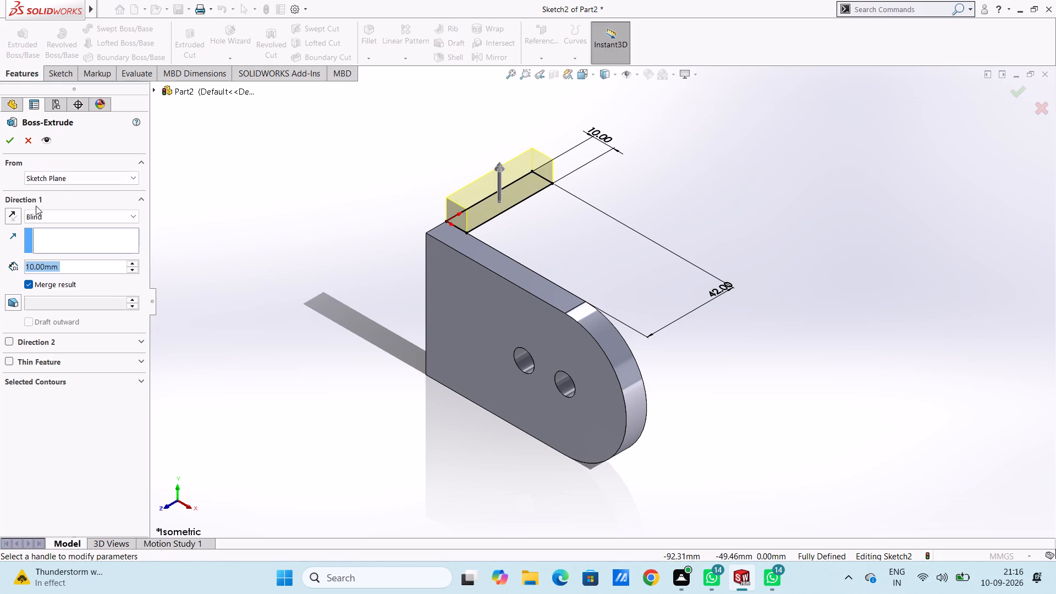
pyautogui.click(16, 217)
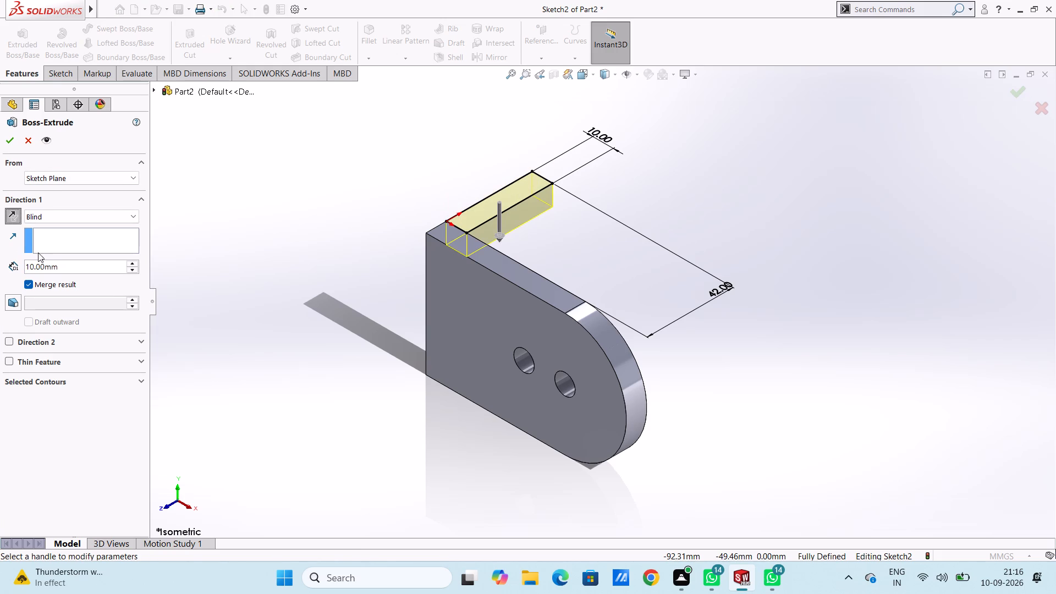
pyautogui.doubleClick(97, 267)
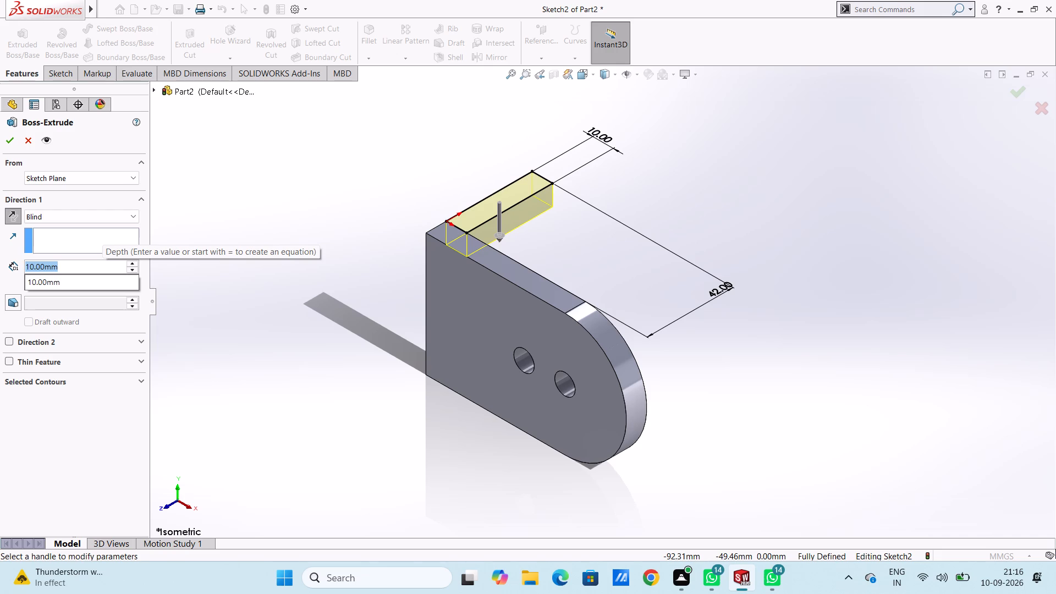
pyautogui.write('60')
pyautogui.press('Return')
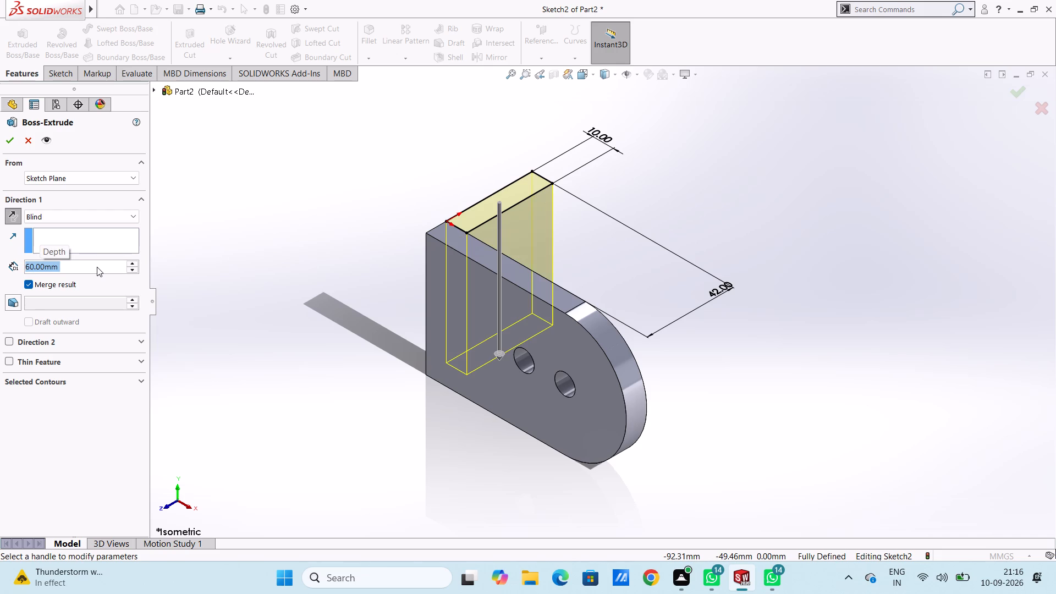
pyautogui.click(12, 144)
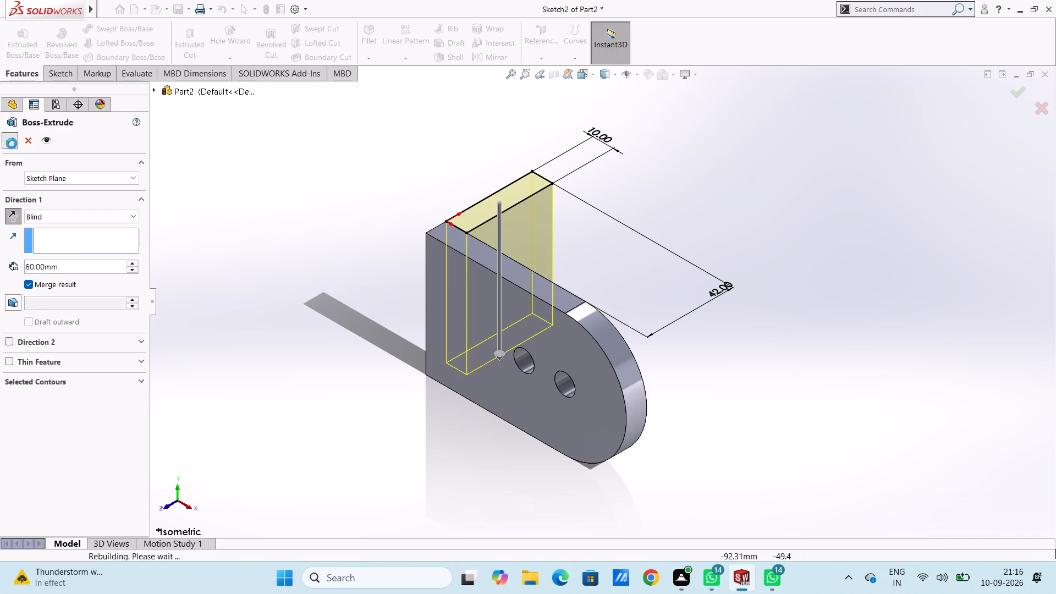
pyautogui.click(239, 215)
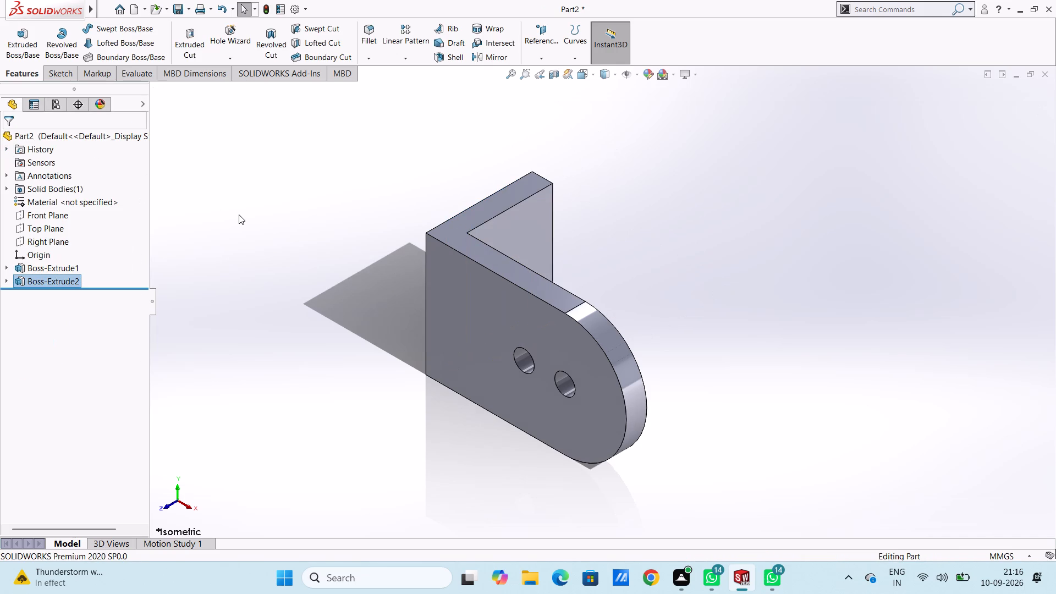
# On the leg's narrow end face, sketch a 58 mm by 60 mm corner rectangle from the leg's inner edge to the start of the plate's rounding.
pyautogui.hotkey('ctrl', '1')
pyautogui.hotkey('ctrl', '2')
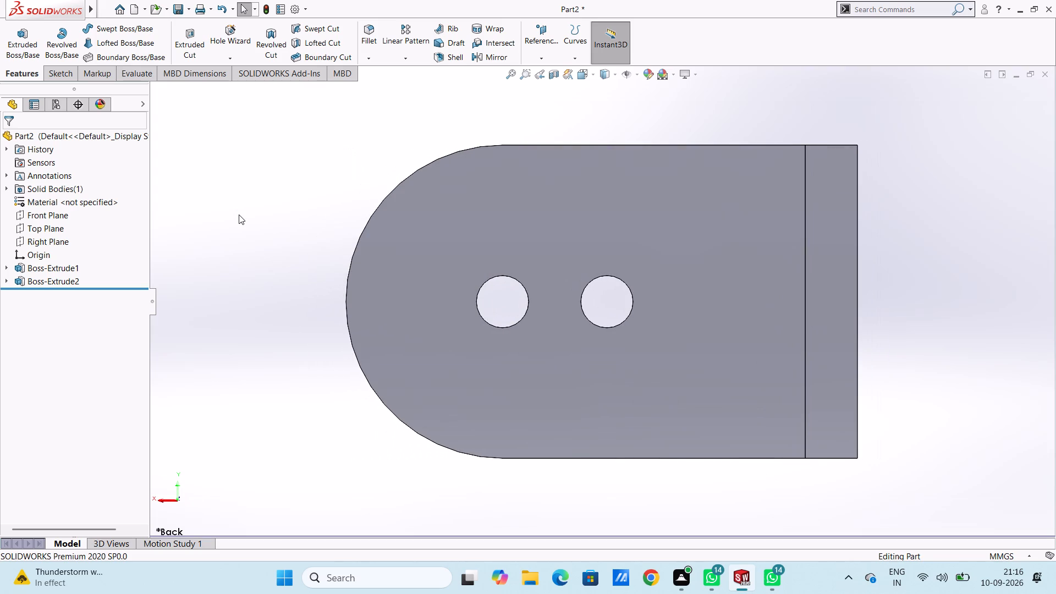
pyautogui.keyDown('ctrl'); pyautogui.scroll(2, 239, 215); pyautogui.keyUp('ctrl')
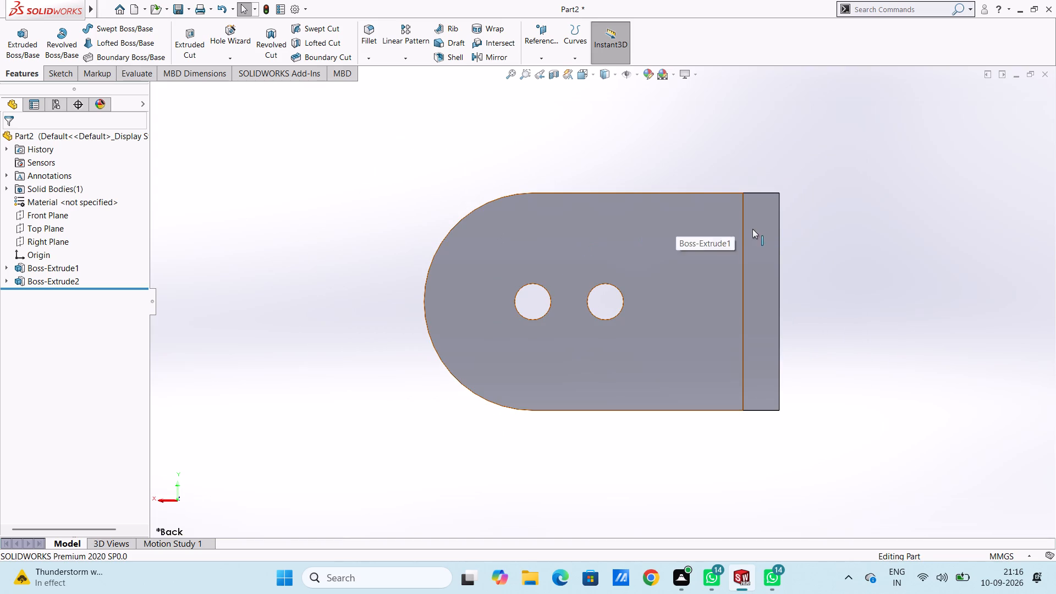
pyautogui.click(771, 234)
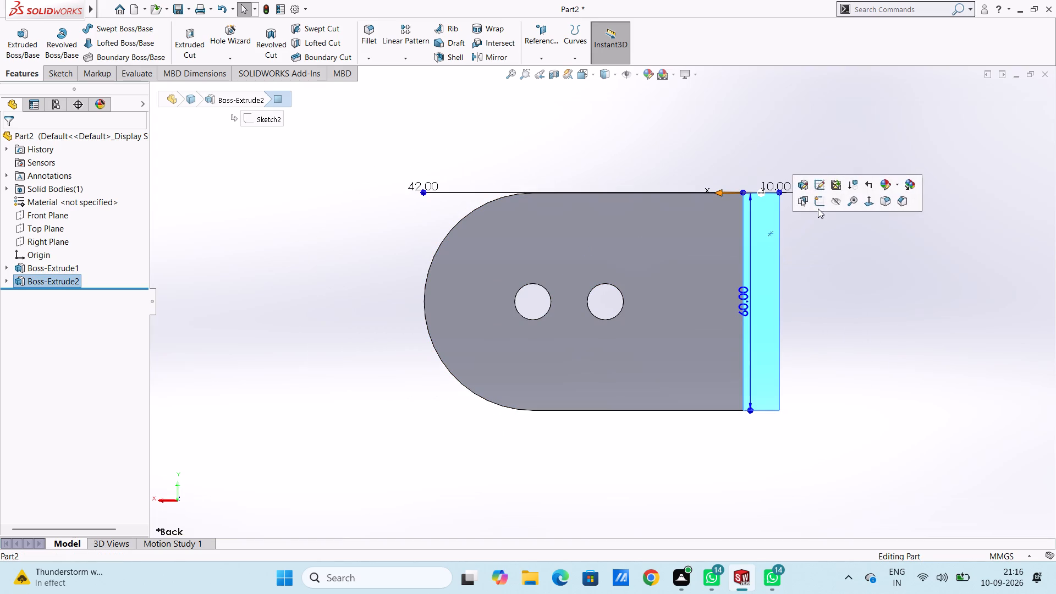
pyautogui.click(818, 202)
pyautogui.click(625, 168)
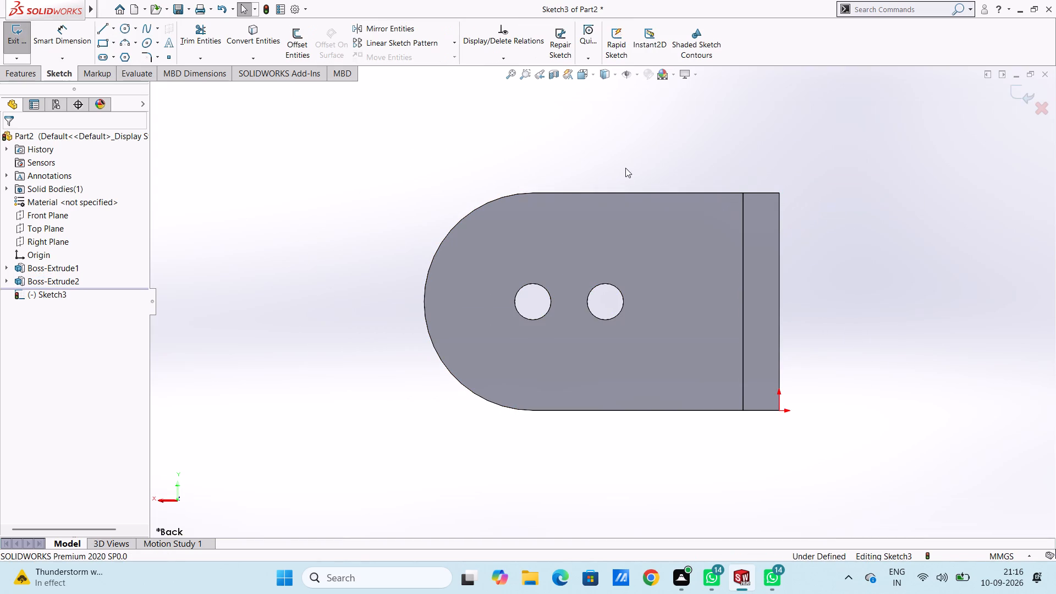
pyautogui.click(105, 43)
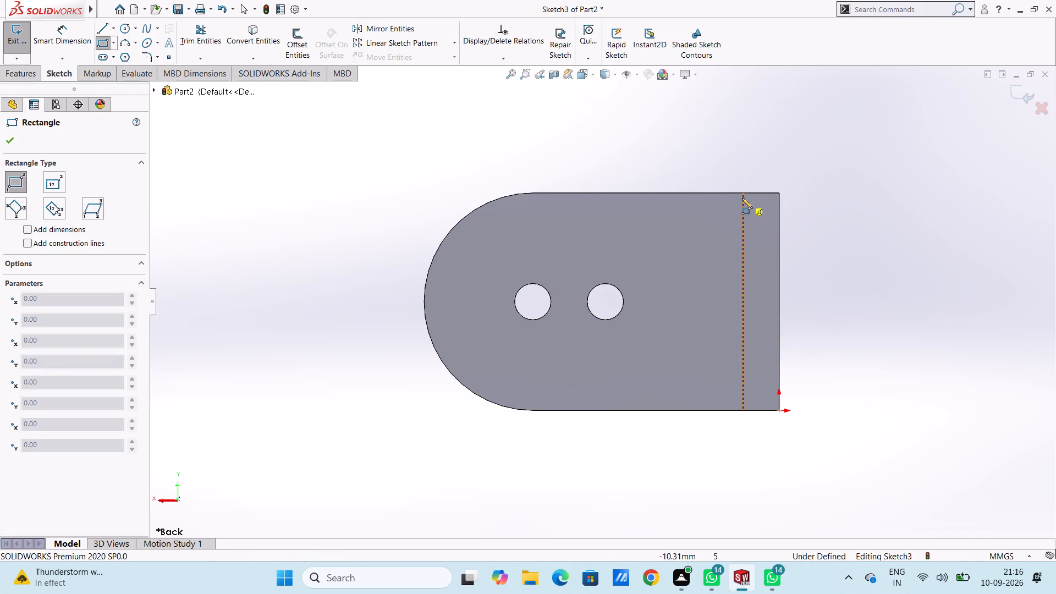
pyautogui.click(743, 192)
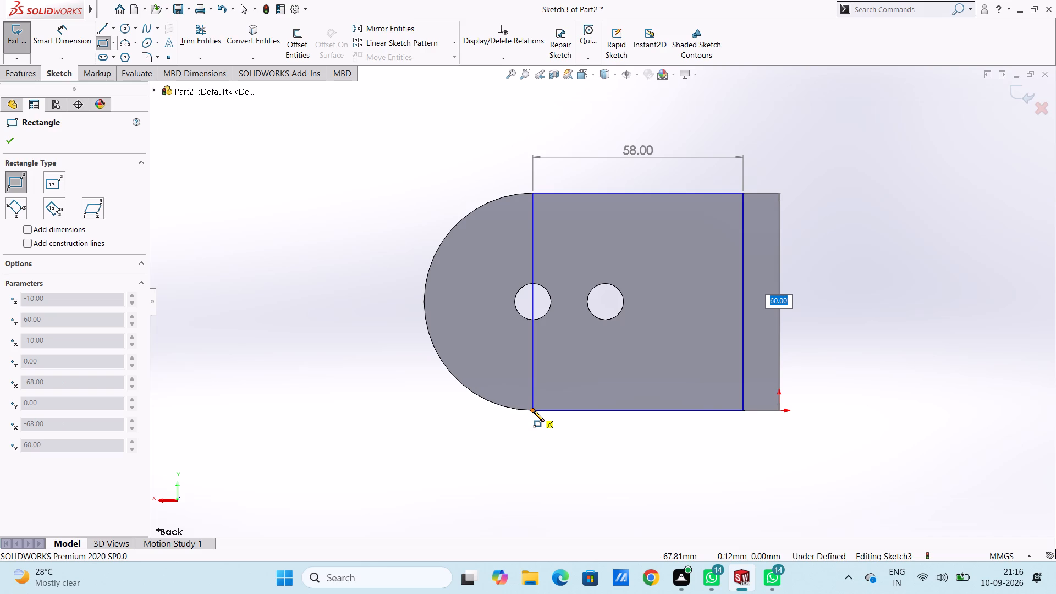
pyautogui.press('Return')
pyautogui.press('Return')
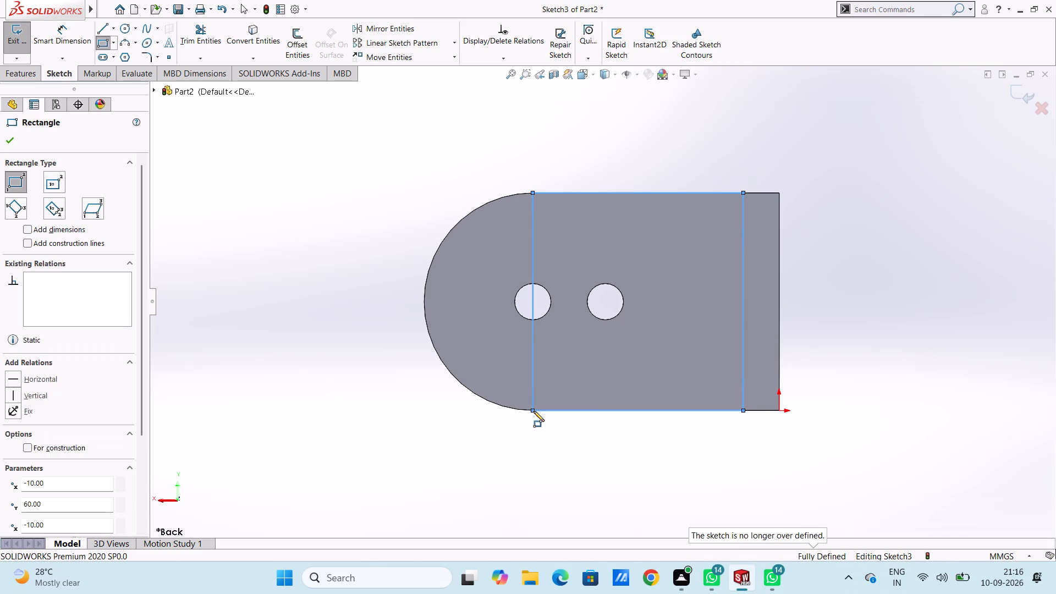
pyautogui.press('Escape')
pyautogui.press('Escape')
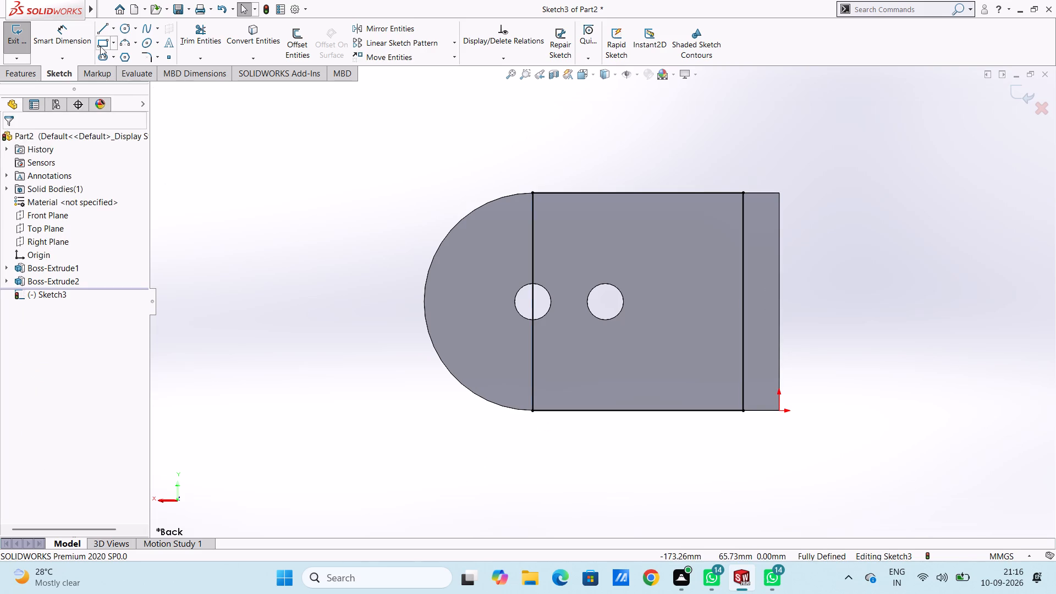
# Draw a three-point arc of 30 mm radius between the rectangle's two far corners, following the plate's rounded end.
pyautogui.click(125, 44)
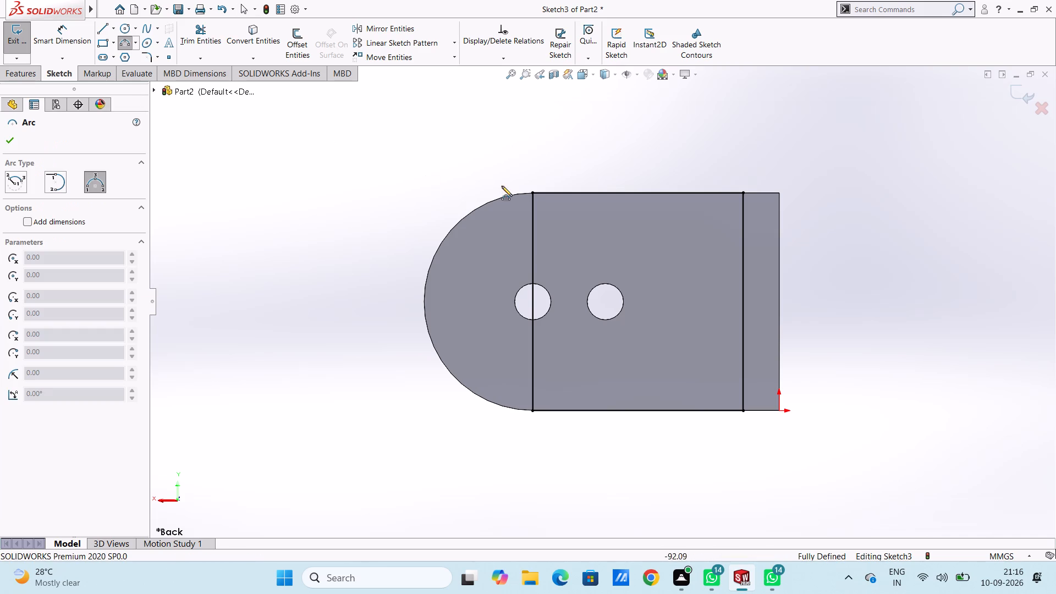
pyautogui.click(532, 192)
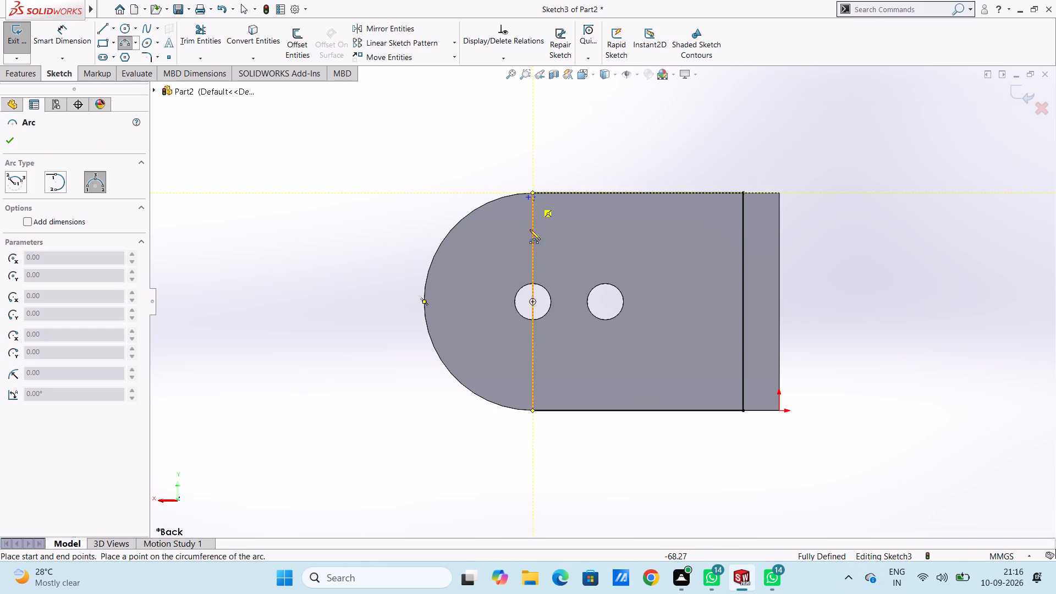
pyautogui.click(533, 411)
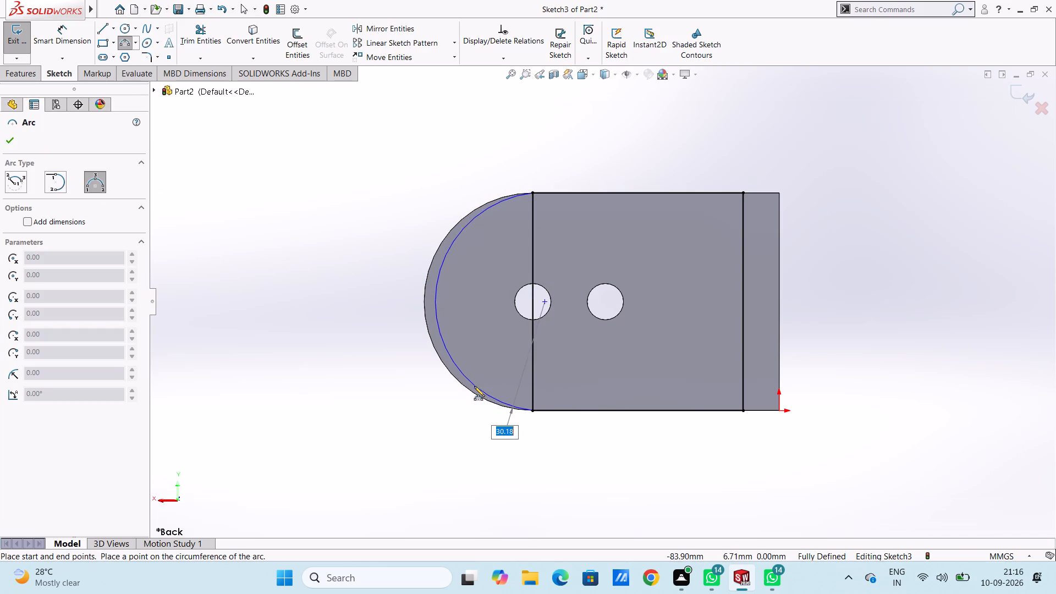
pyautogui.click(447, 369)
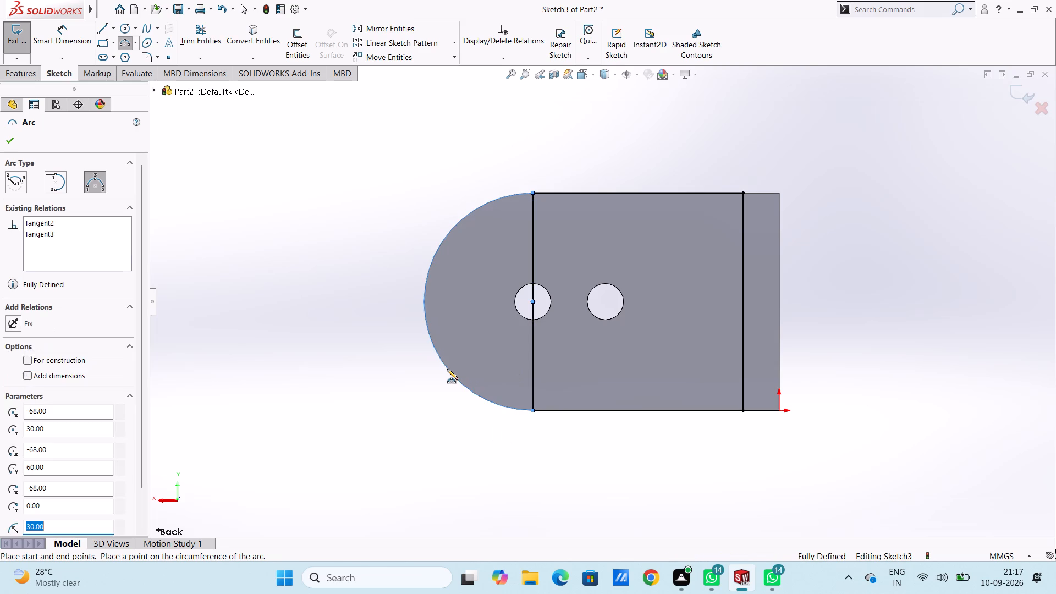
pyautogui.press('Escape')
pyautogui.press('Escape')
pyautogui.press('Escape')
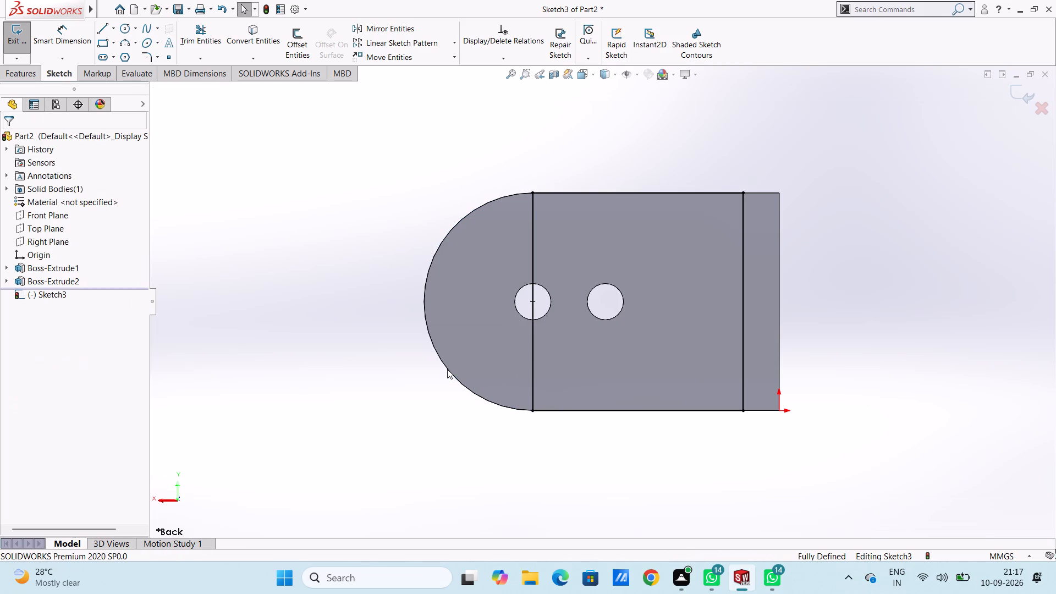
# Delete the rectangle's vertical line between the arc's endpoints to leave a single D-shaped outline.
pyautogui.click(534, 265)
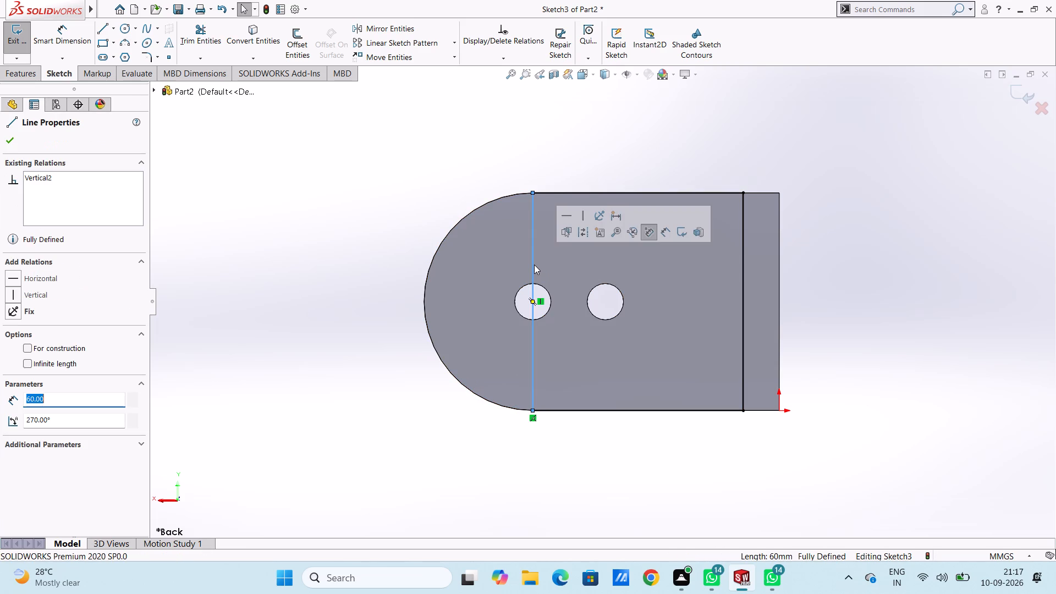
pyautogui.press('Delete')
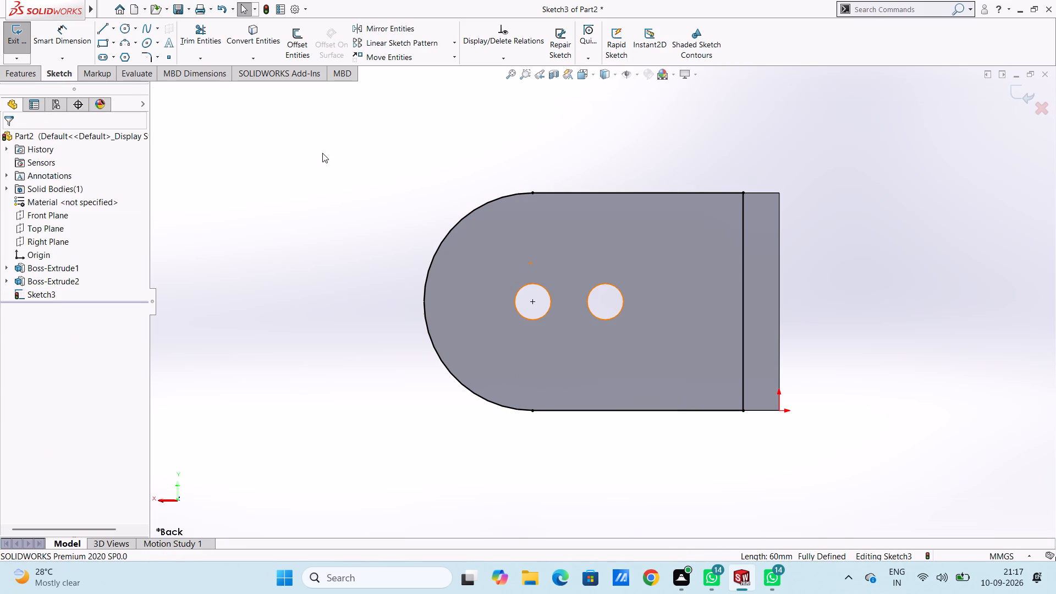
pyautogui.click(322, 153)
pyautogui.press('Escape')
# Sketch two circles of 5 mm radius inside the D-shaped outline, concentric with and matching the plate's two existing holes.
pyautogui.hotkey('ctrl', '7')
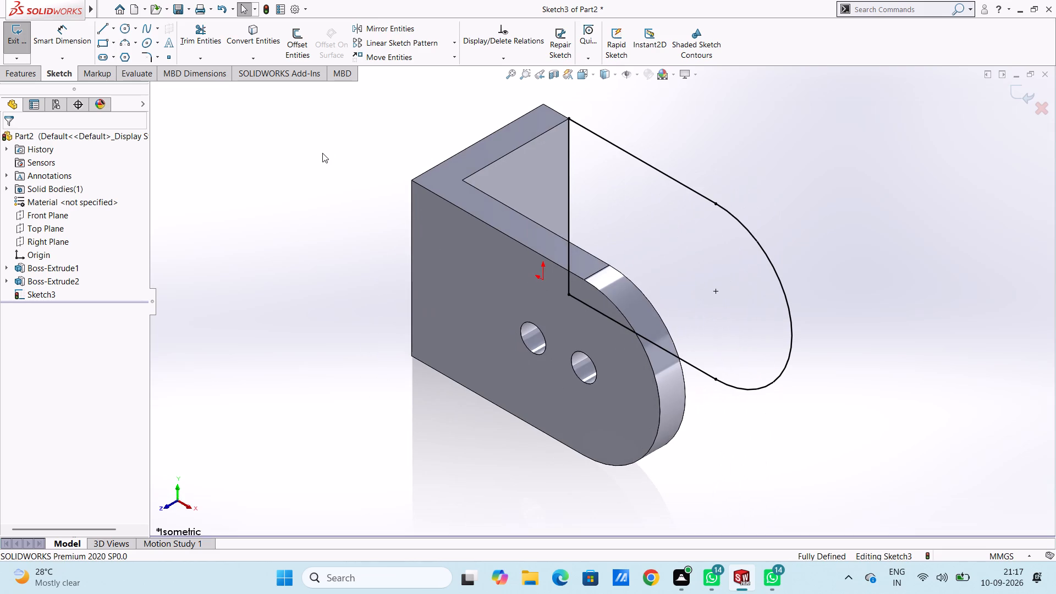
pyautogui.hotkey('ctrl', '2')
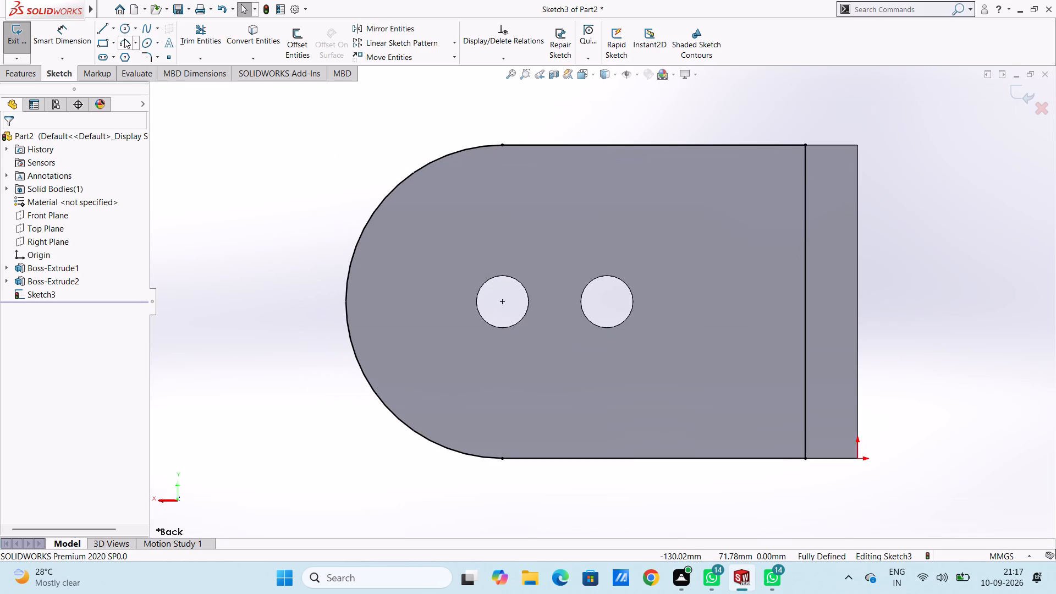
pyautogui.click(124, 27)
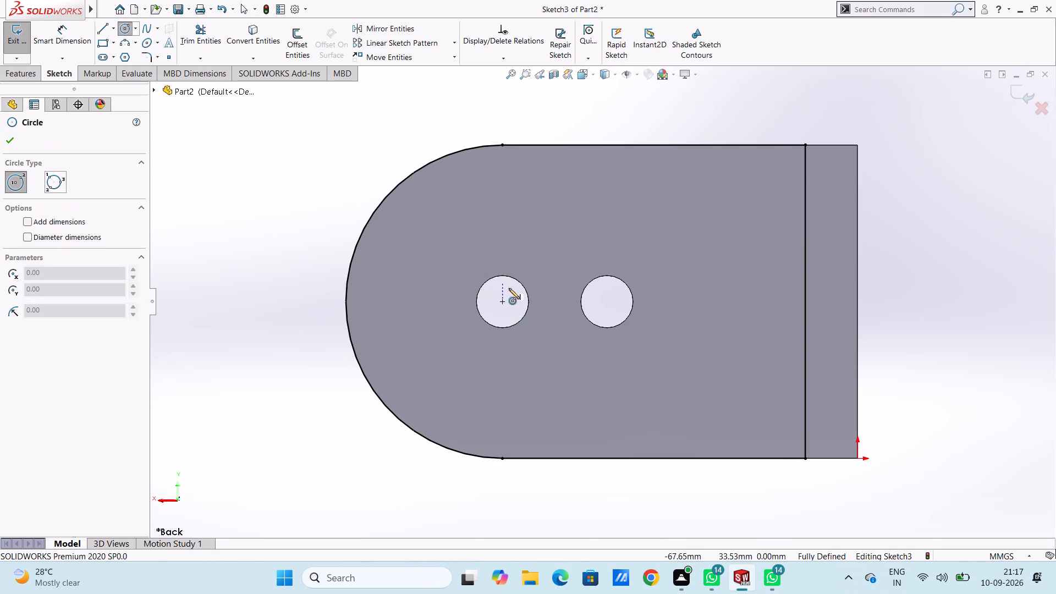
pyautogui.click(501, 304)
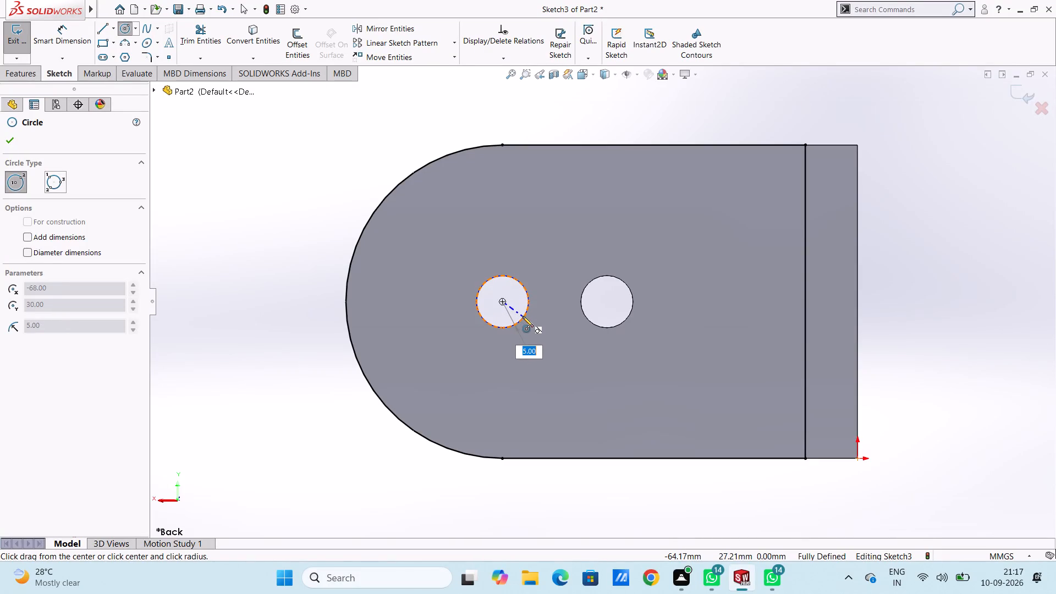
pyautogui.click(522, 316)
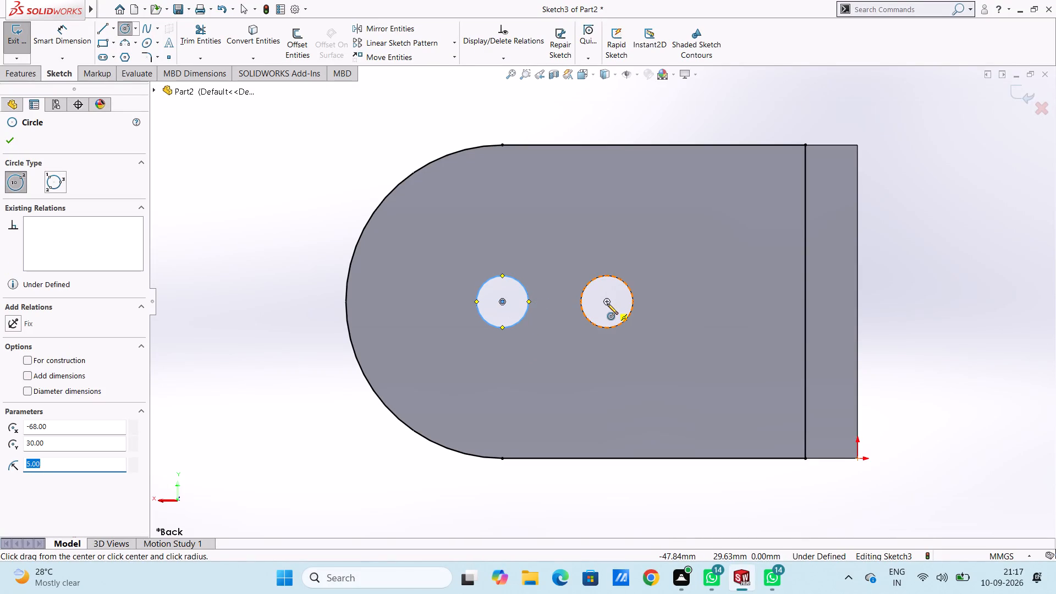
pyautogui.click(607, 304)
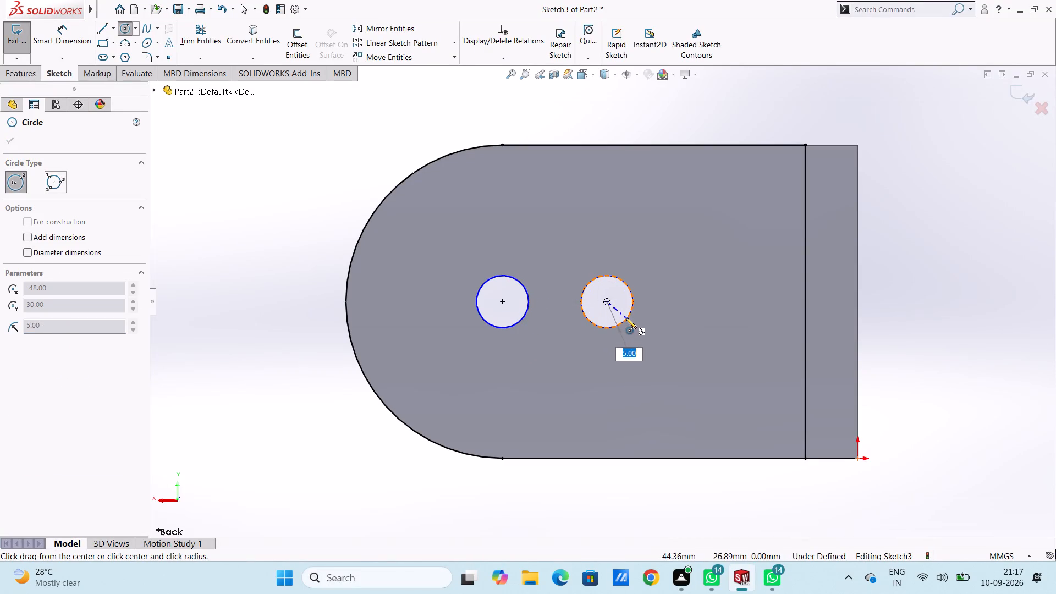
pyautogui.click(626, 318)
pyautogui.press('Escape')
pyautogui.press('Escape')
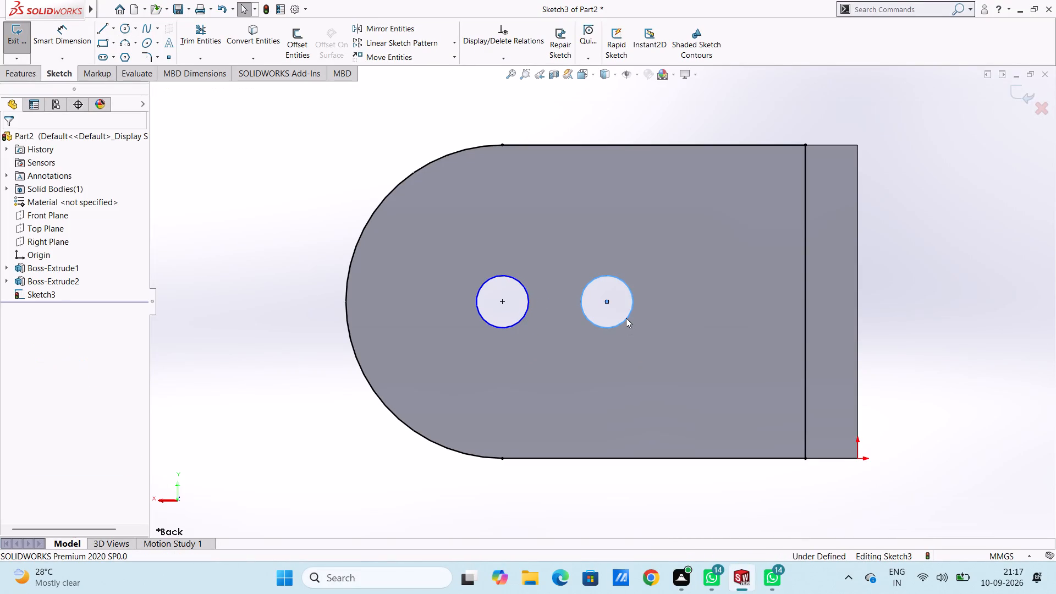
# Dimension both circles inside the D-shaped outline with a 10 mm diameter each.
pyautogui.click(66, 30)
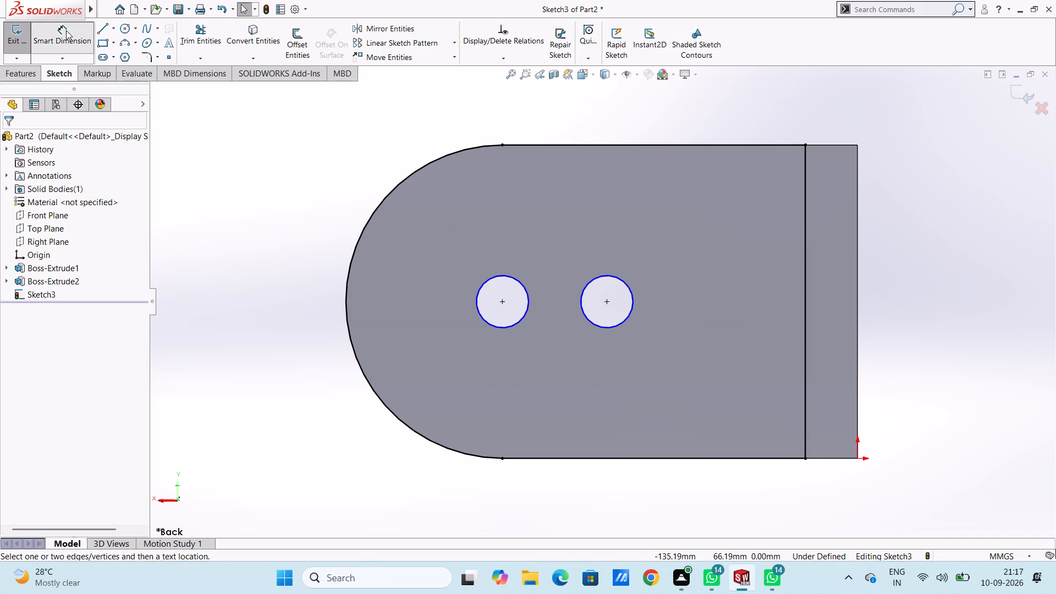
pyautogui.click(485, 280)
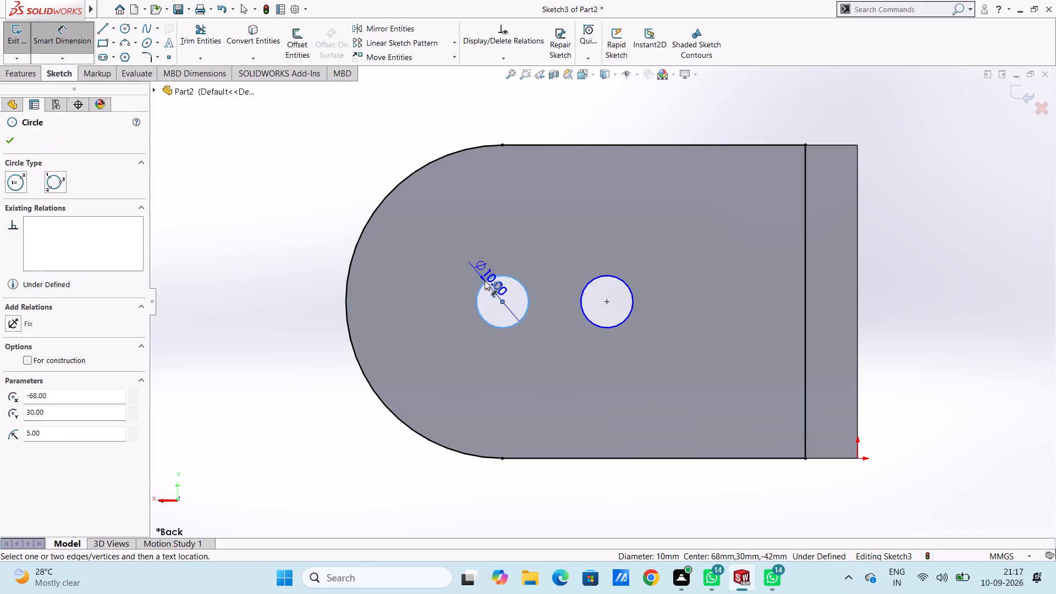
pyautogui.click(300, 175)
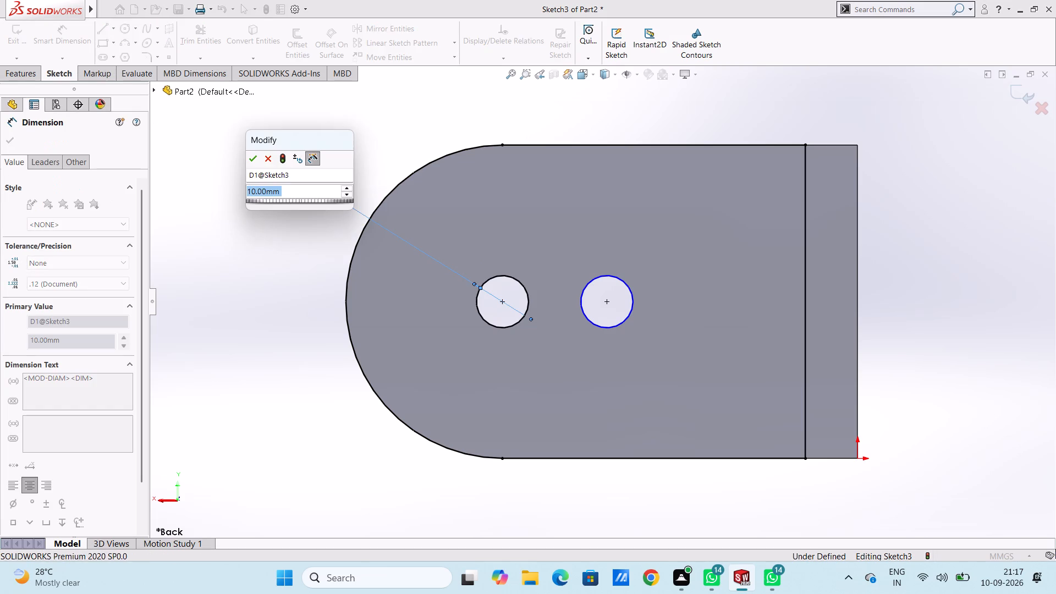
pyautogui.press('Return')
pyautogui.click(313, 205)
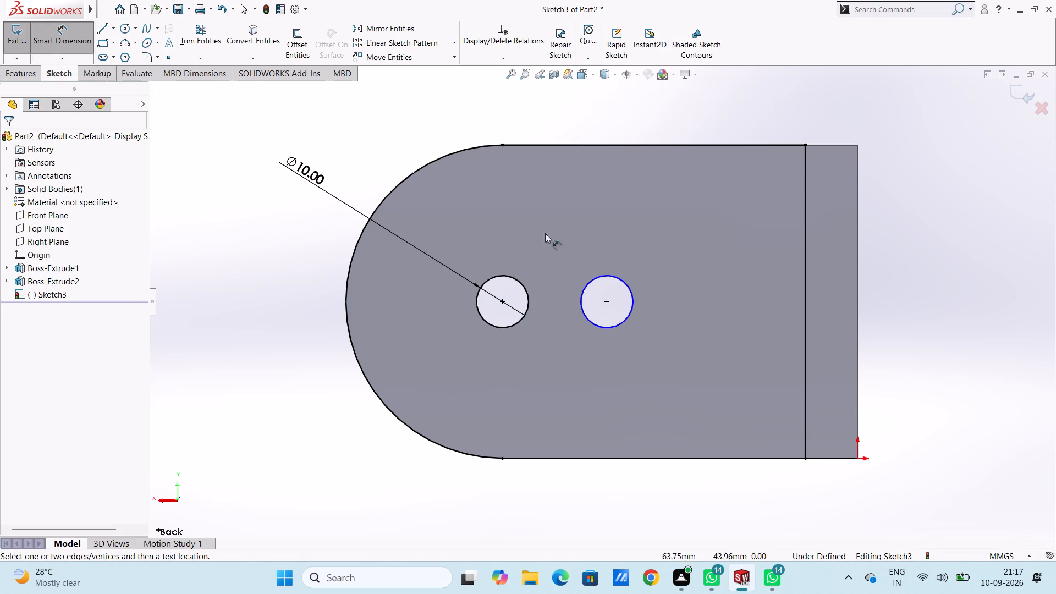
pyautogui.click(618, 276)
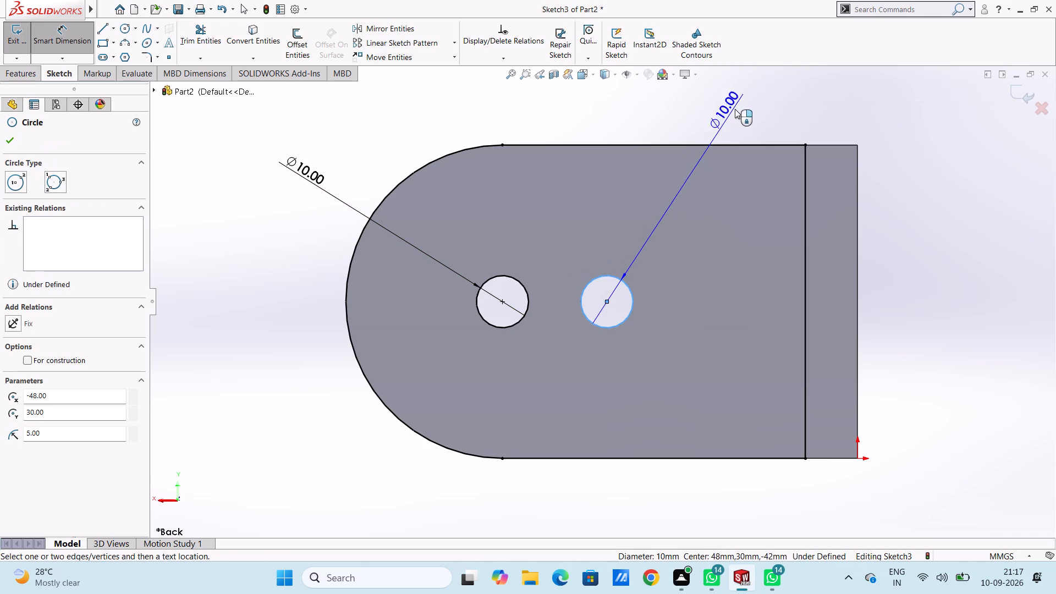
pyautogui.click(745, 97)
pyautogui.press('Return')
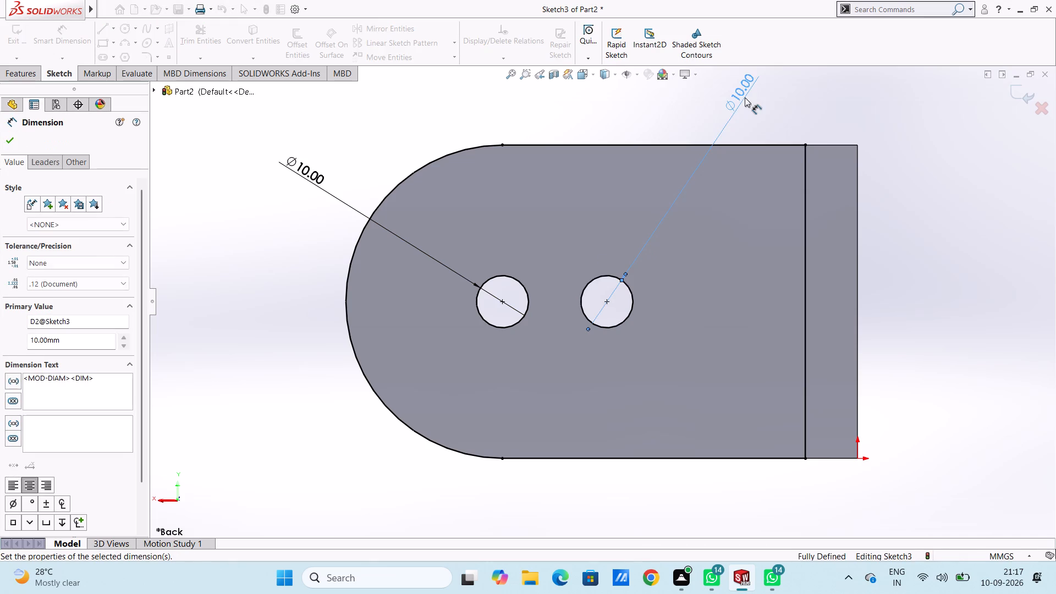
pyautogui.click(728, 188)
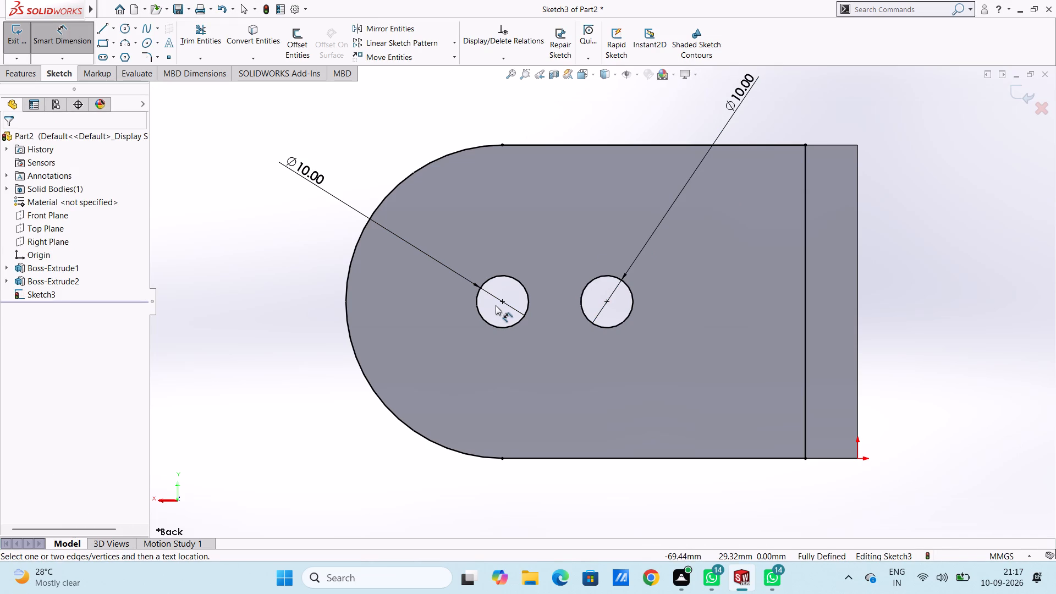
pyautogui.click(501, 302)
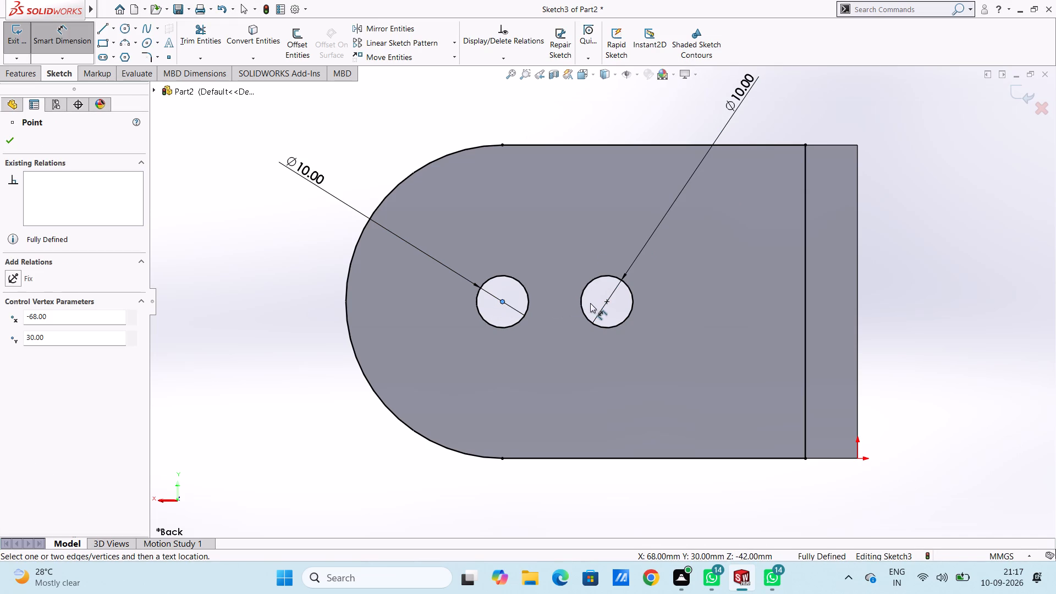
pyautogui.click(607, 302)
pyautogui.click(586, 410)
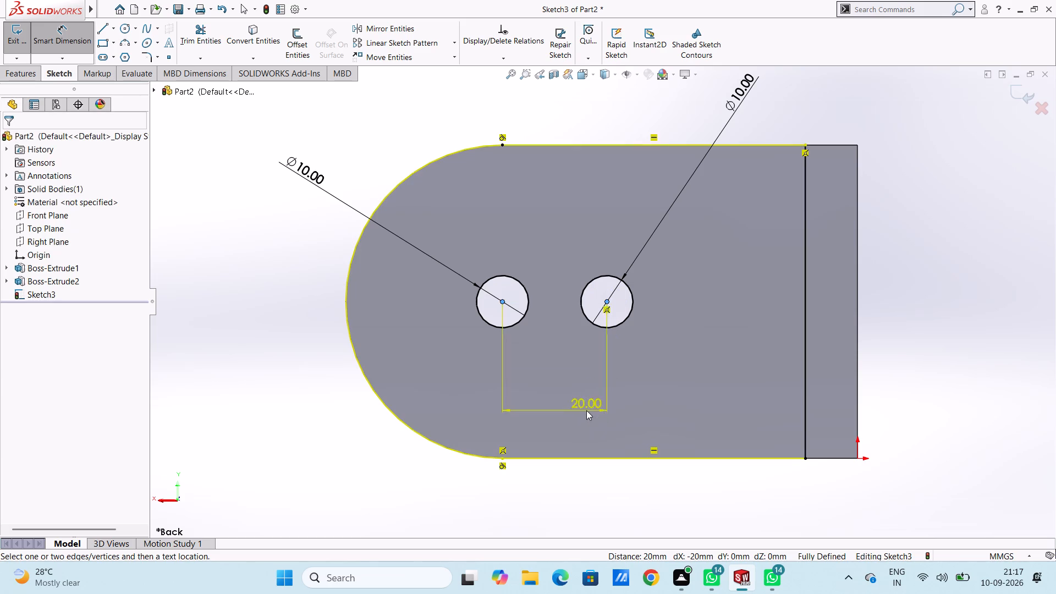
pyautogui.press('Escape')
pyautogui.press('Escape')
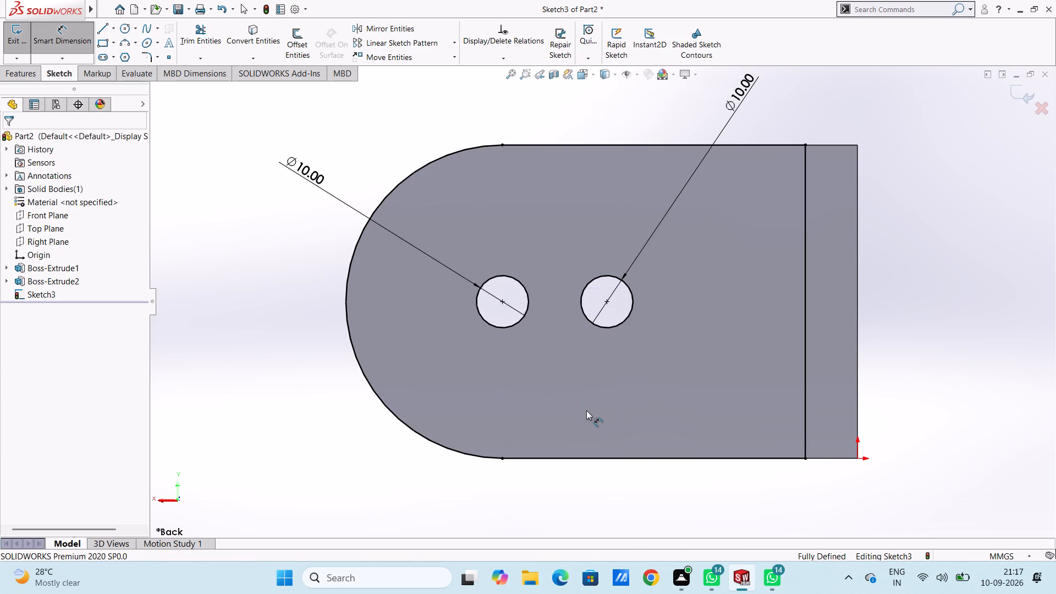
# Extrude the D-shaped sketch with its two holes 10 mm in the reversed direction, toward the existing plate, as the second plate.
pyautogui.hotkey('ctrl', '7')
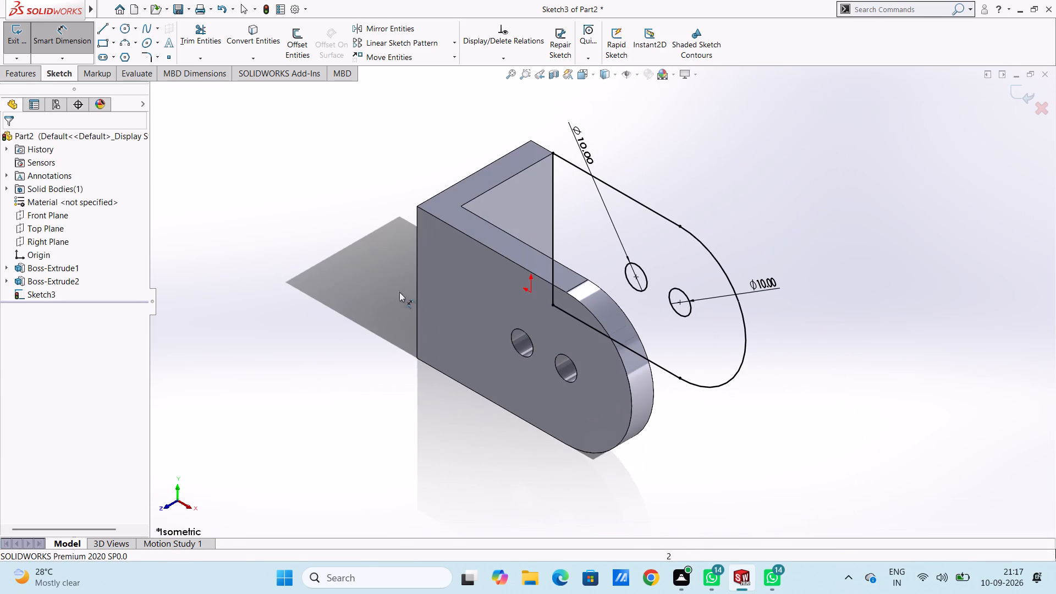
pyautogui.click(14, 72)
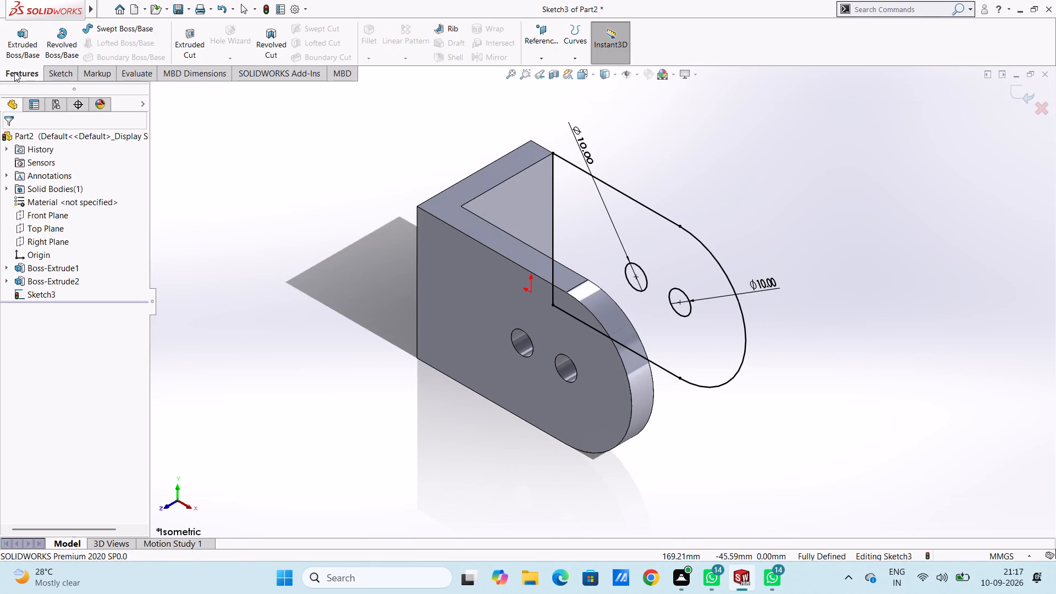
pyautogui.click(23, 29)
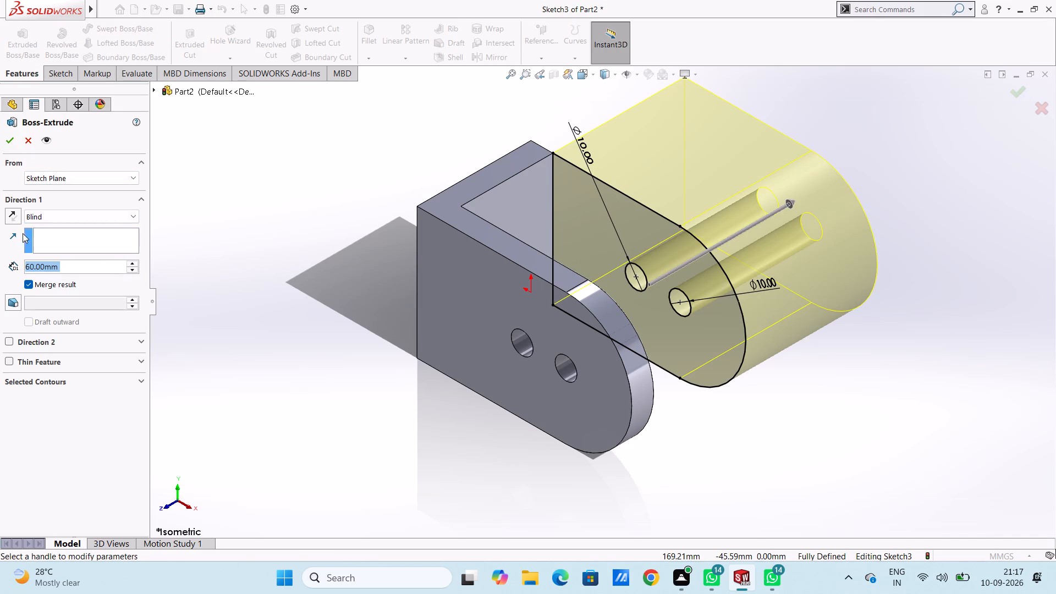
pyautogui.click(12, 217)
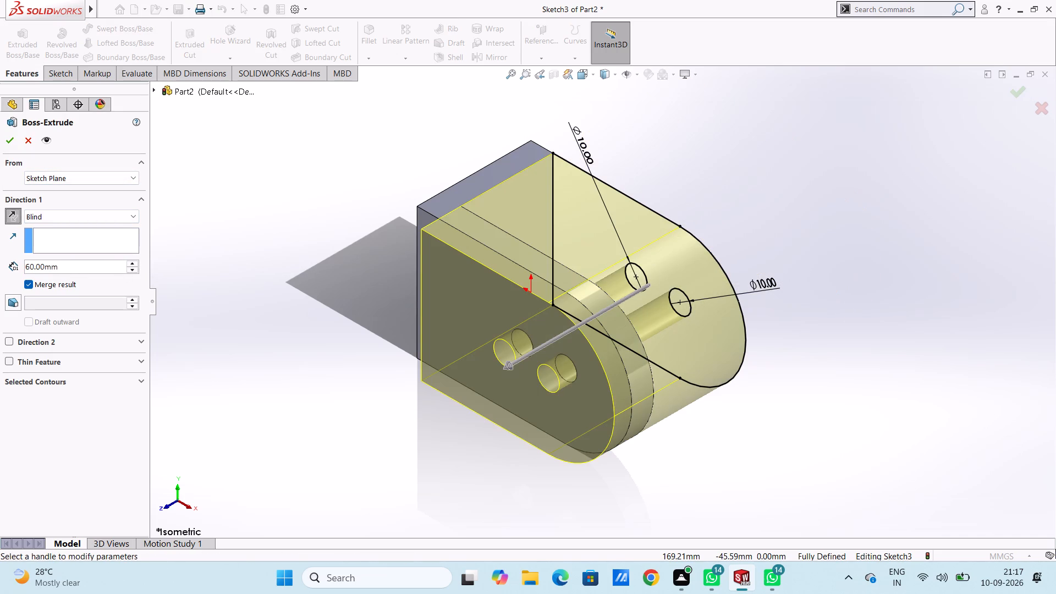
pyautogui.doubleClick(74, 269)
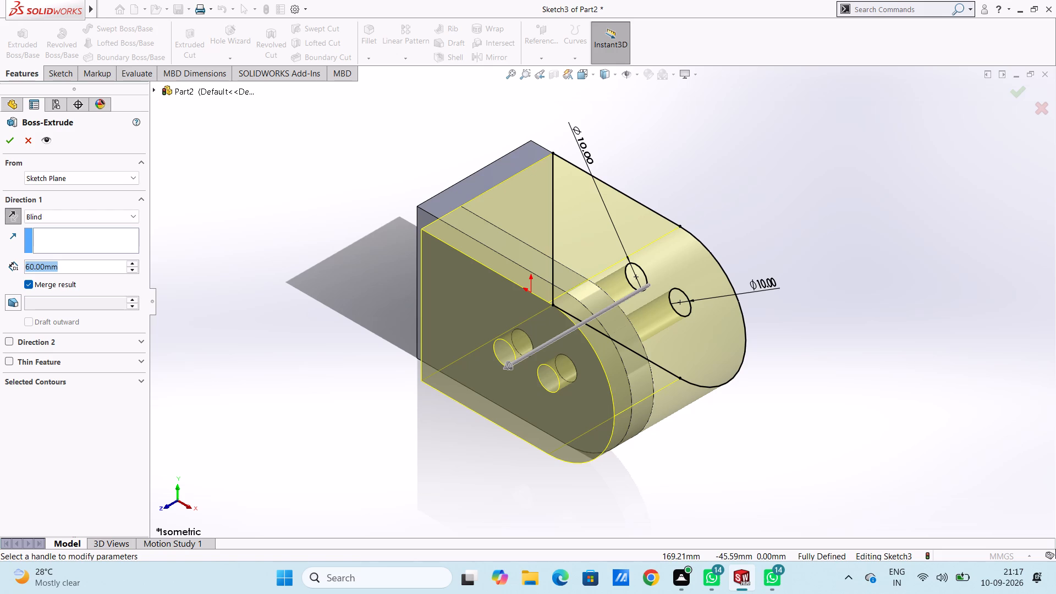
pyautogui.write('10')
pyautogui.press('Return')
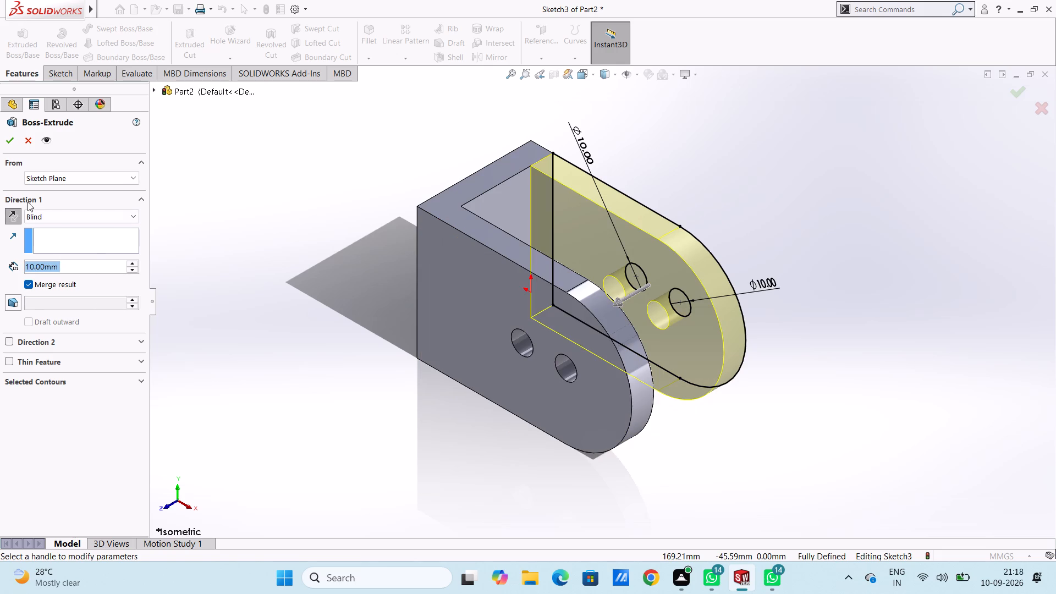
pyautogui.click(9, 144)
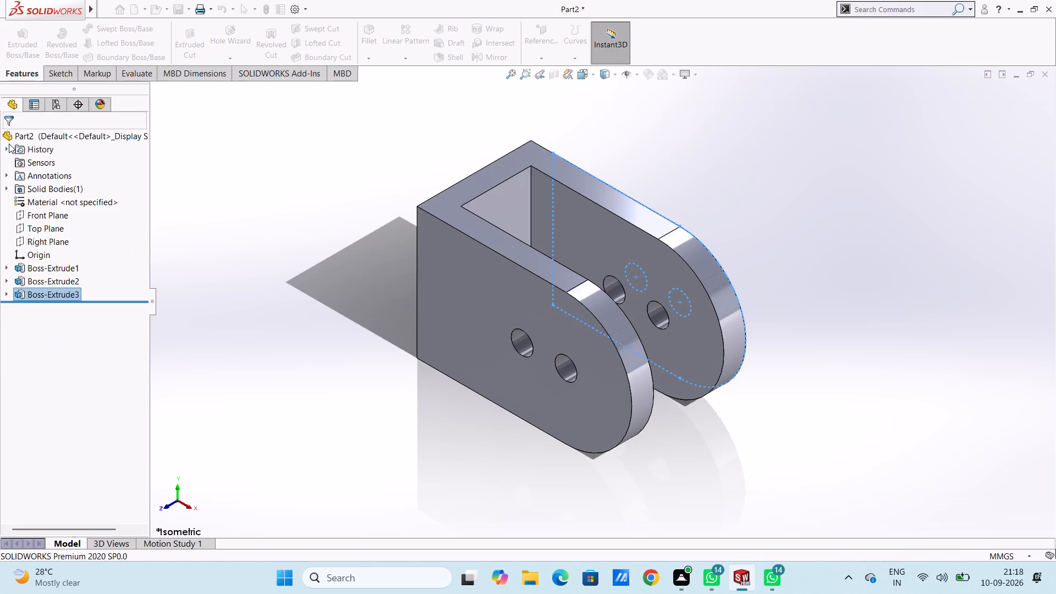
pyautogui.click(238, 211)
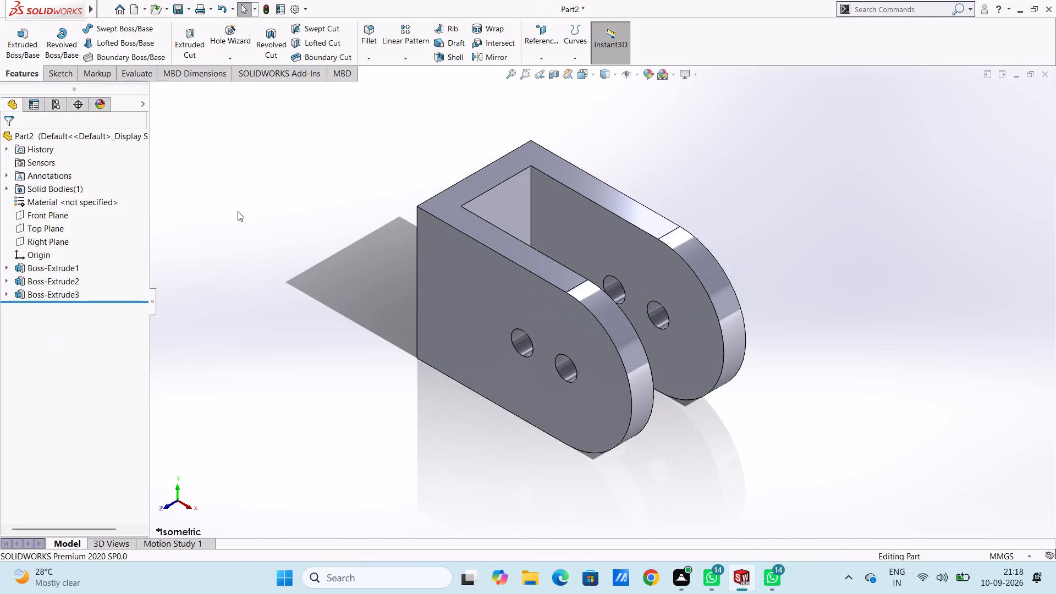
# On the leg's outer rectangular face, sketch a circle of 20 mm radius centred on the face.
pyautogui.hotkey('ctrl', '1')
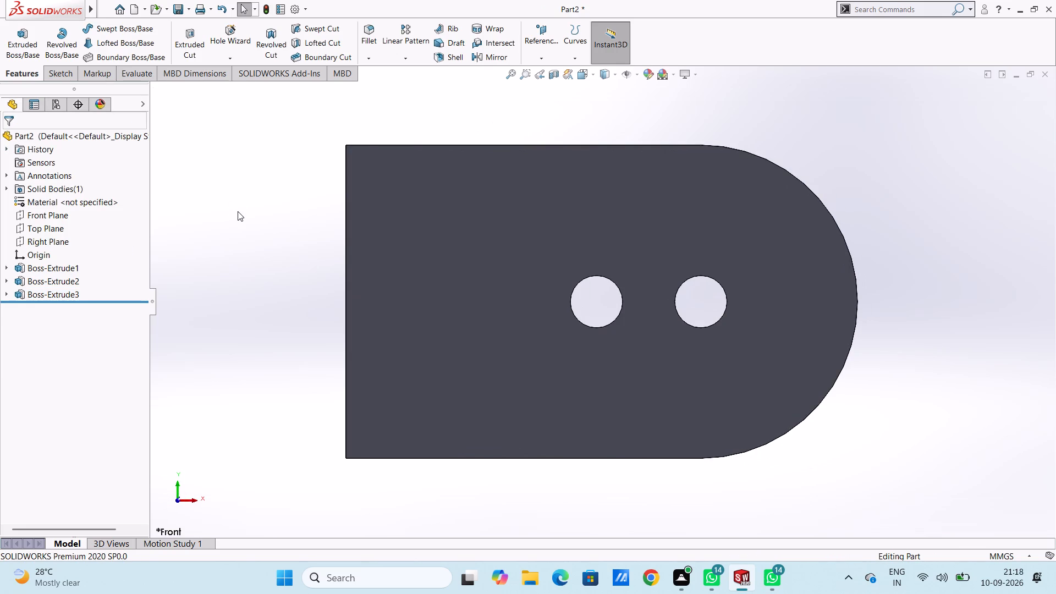
pyautogui.hotkey('ctrl', '2')
pyautogui.hotkey('ctrl', '3')
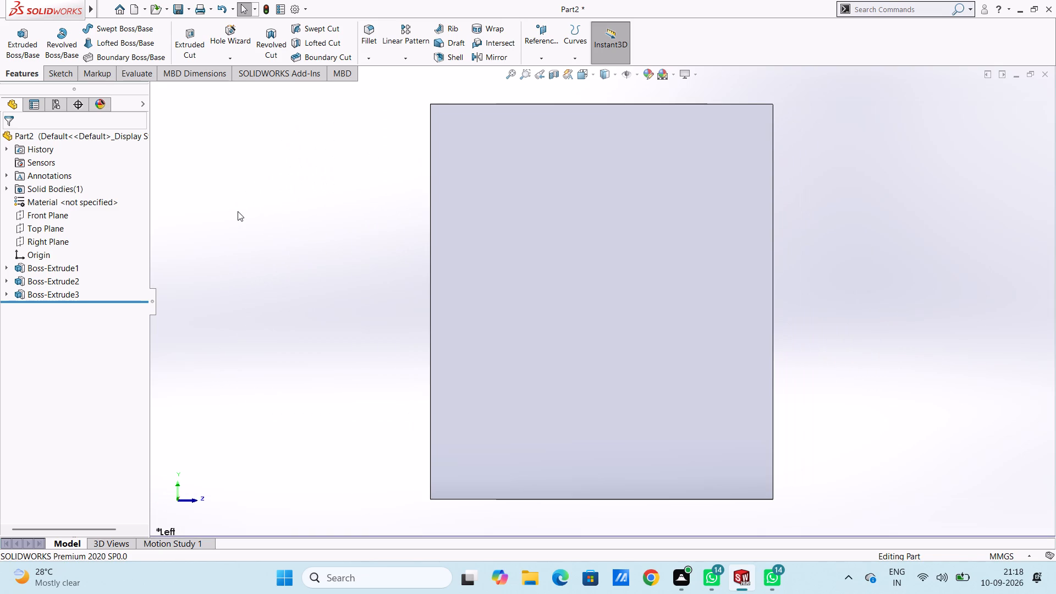
pyautogui.hotkey('ctrl', '4')
pyautogui.hotkey('ctrl', '3')
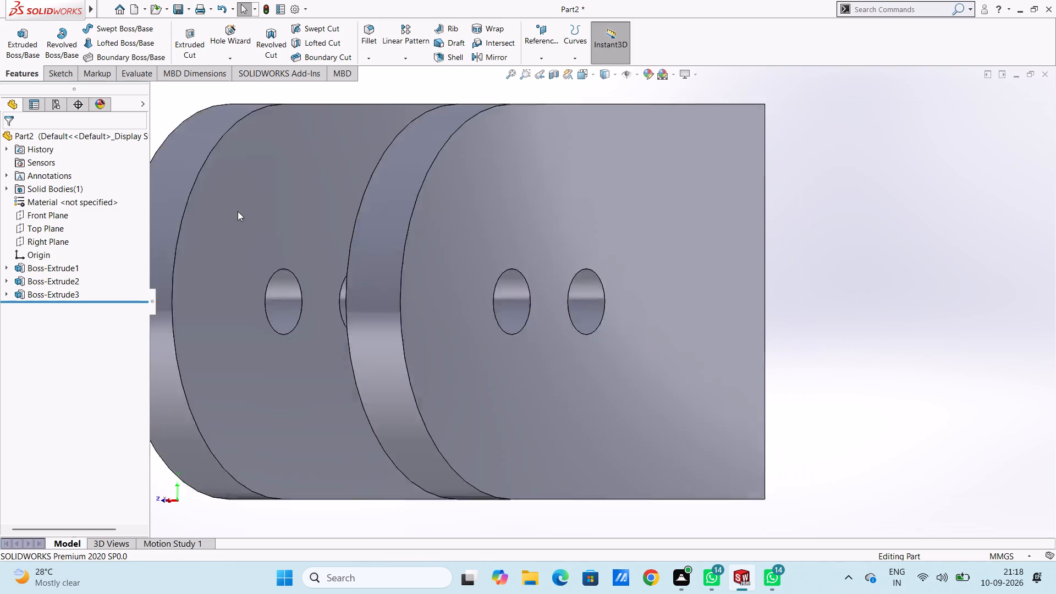
pyautogui.keyDown('ctrl'); pyautogui.scroll(3, 238, 211); pyautogui.keyUp('ctrl')
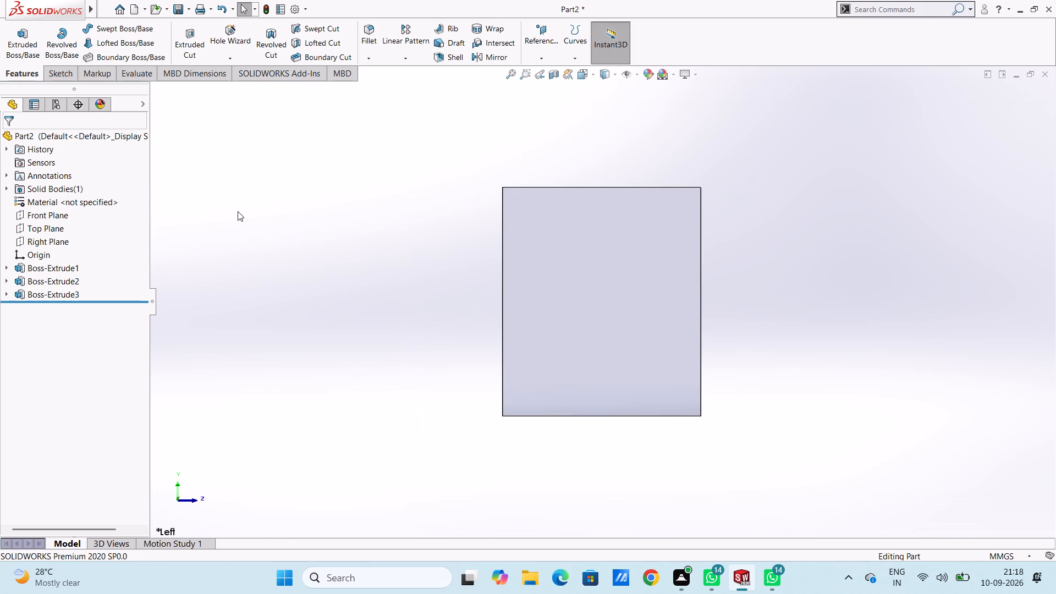
pyautogui.click(588, 264)
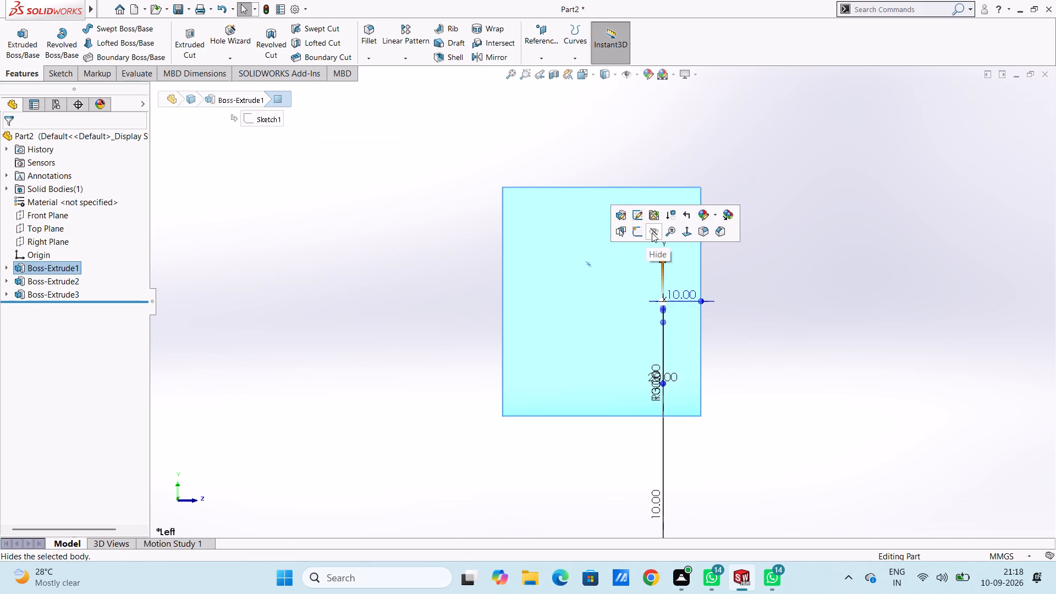
pyautogui.click(637, 236)
pyautogui.click(349, 261)
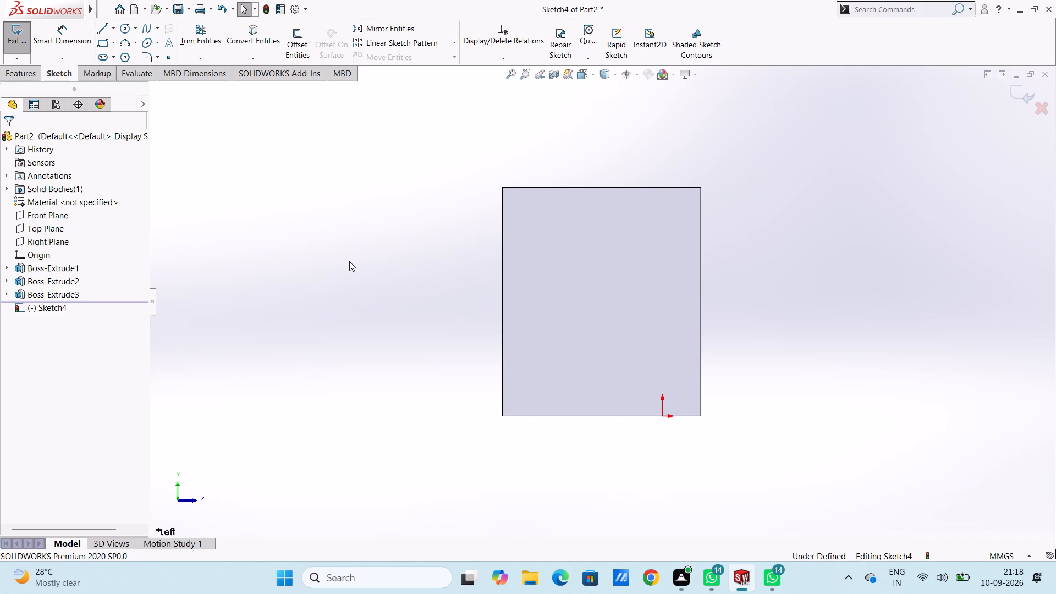
pyautogui.click(123, 29)
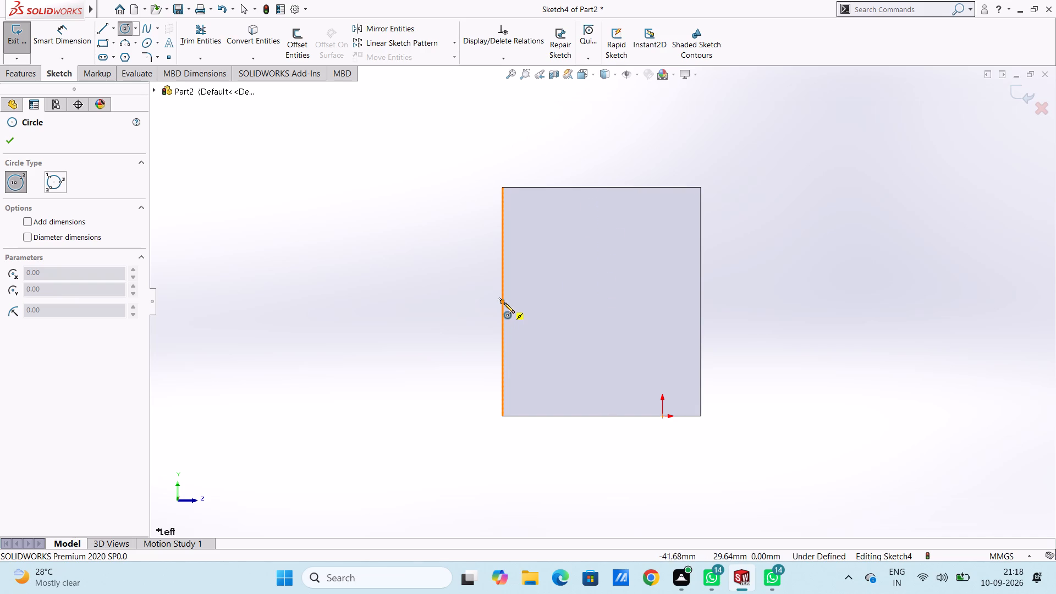
pyautogui.click(602, 301)
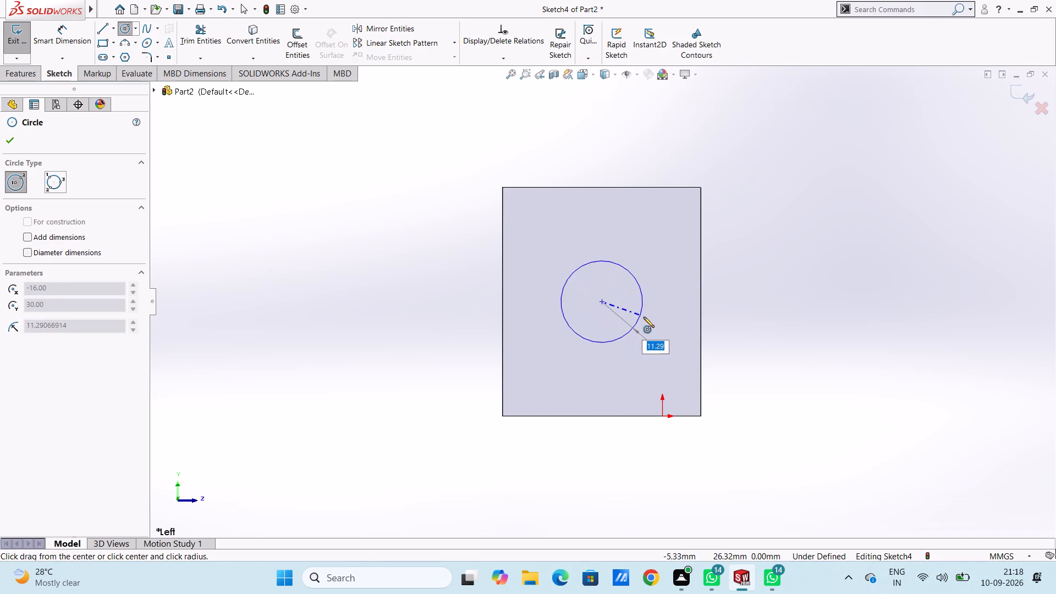
pyautogui.write('20')
pyautogui.press('Return')
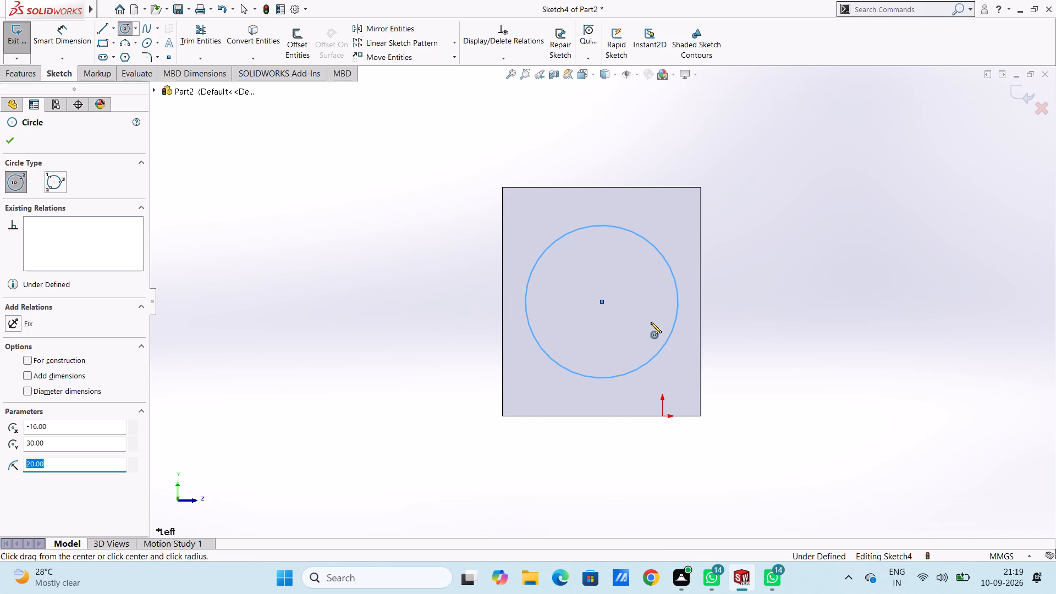
pyautogui.press('Escape')
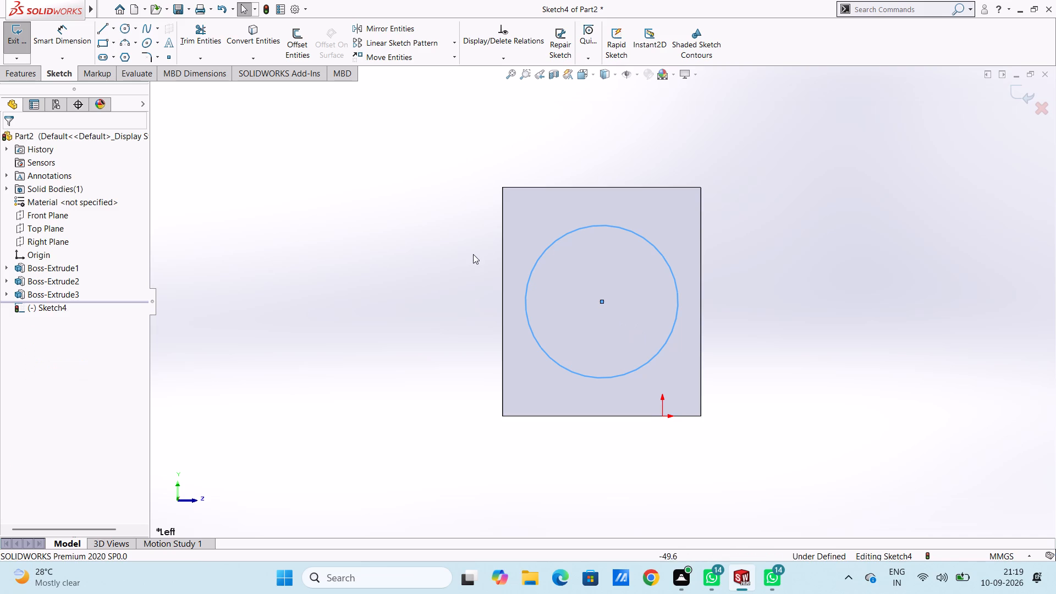
# Dimension the circle on the leg's outer face with a 40 mm diameter.
pyautogui.click(52, 34)
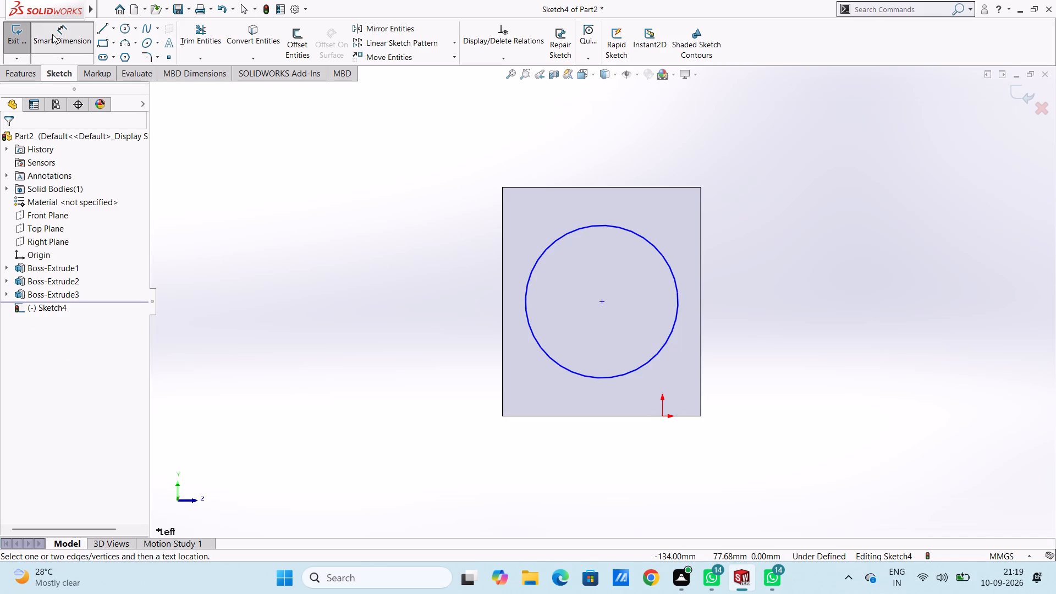
pyautogui.click(526, 292)
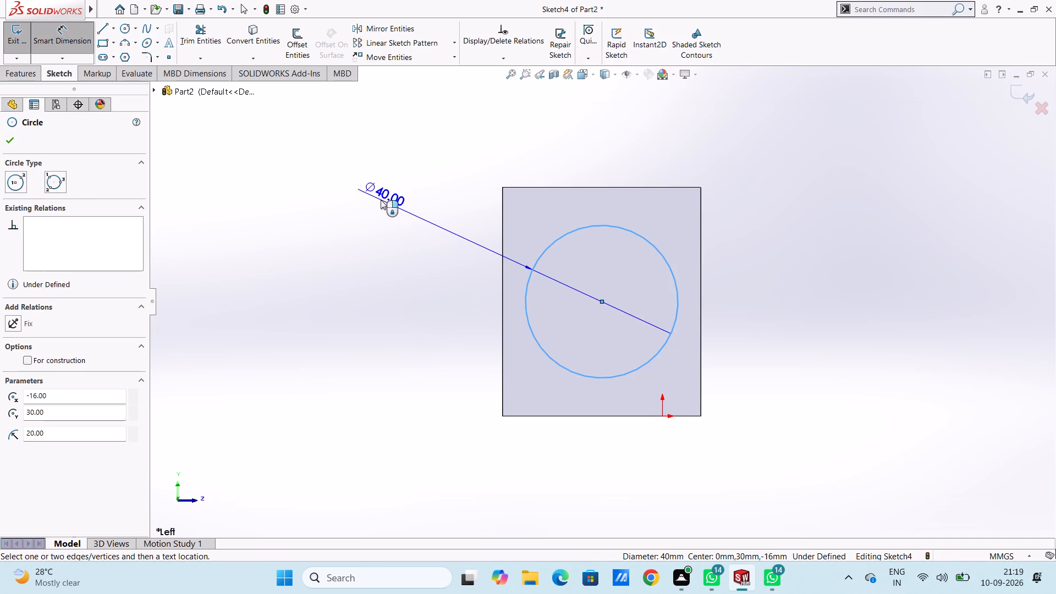
pyautogui.click(381, 200)
pyautogui.press('Return')
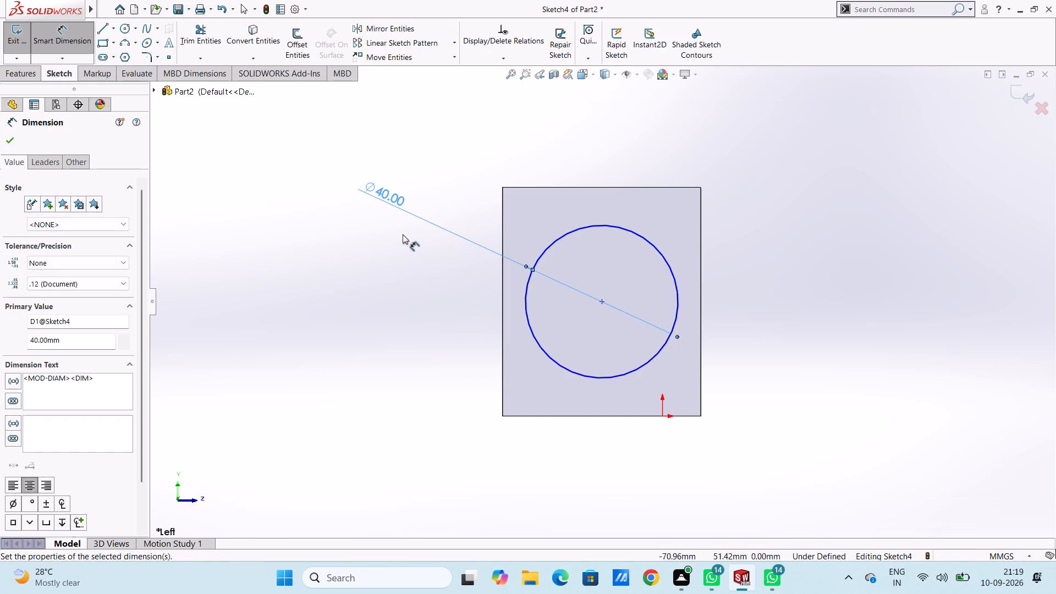
pyautogui.click(405, 238)
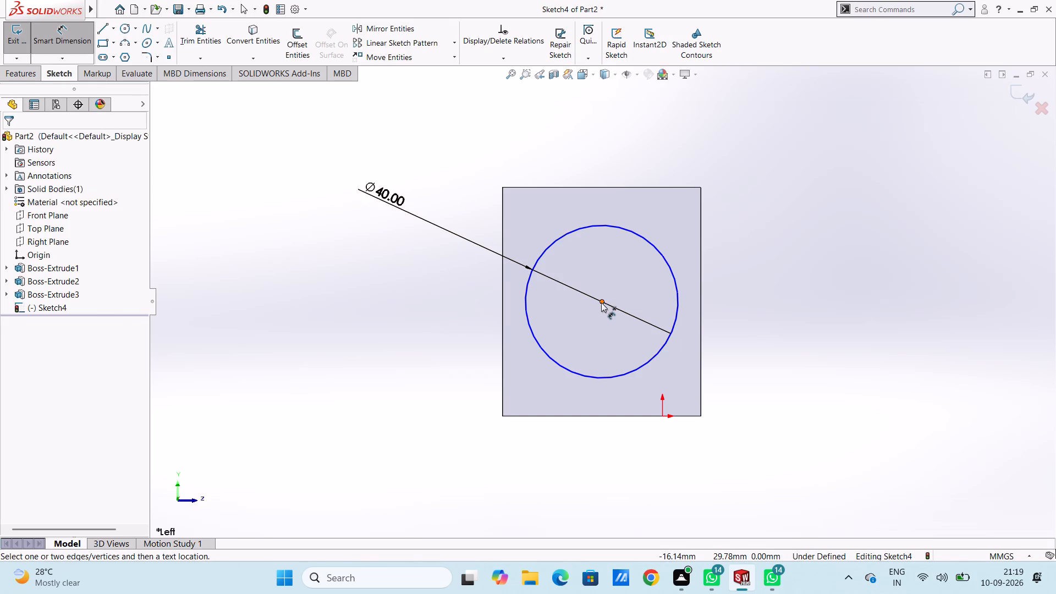
# Dimension the circle's centre 30 mm above the bottom edge of the leg's outer face.
pyautogui.click(601, 302)
pyautogui.click(608, 417)
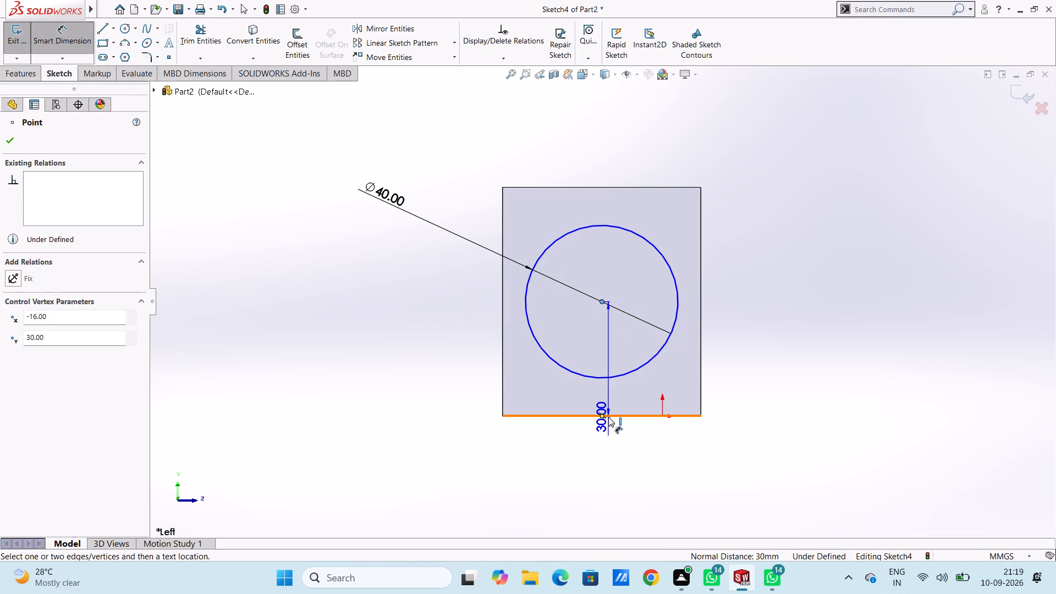
pyautogui.click(427, 377)
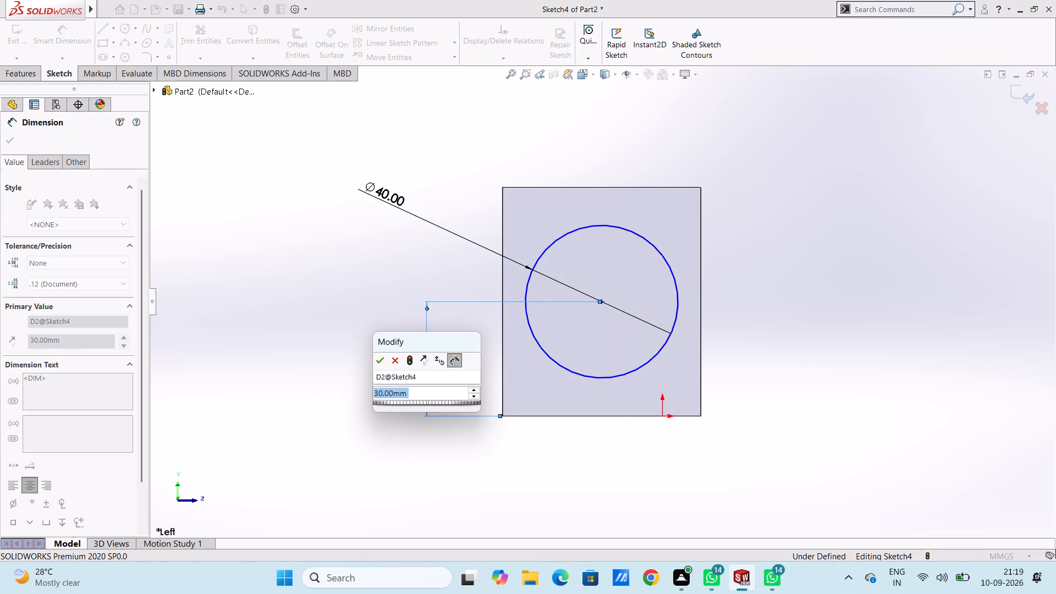
pyautogui.press('Return')
pyautogui.click(470, 373)
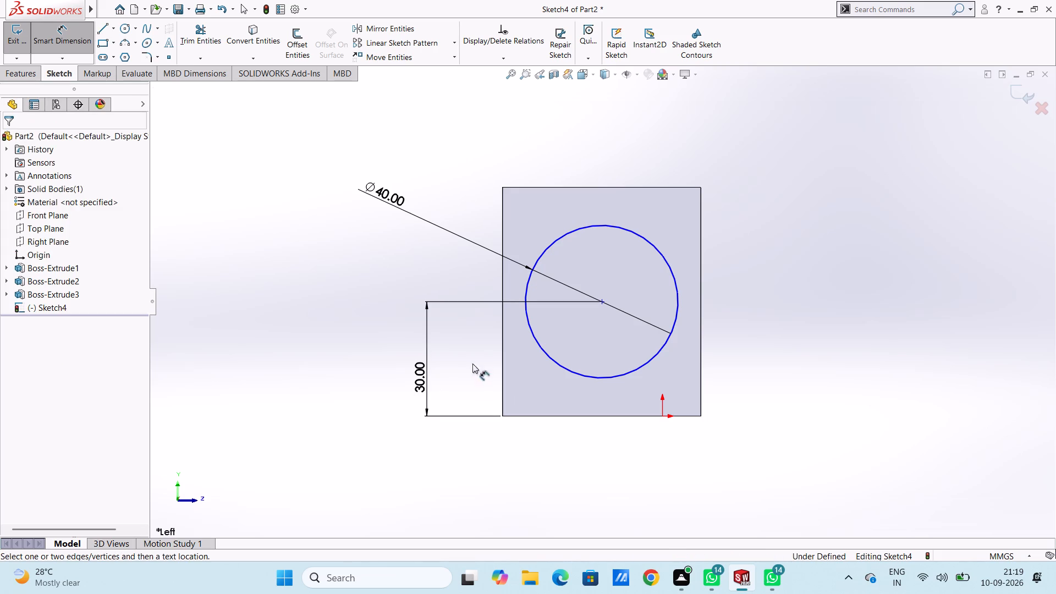
# Dimension the 40 mm circle's centre 26 mm from the left vertical edge of the leg's outer face.
pyautogui.click(503, 301)
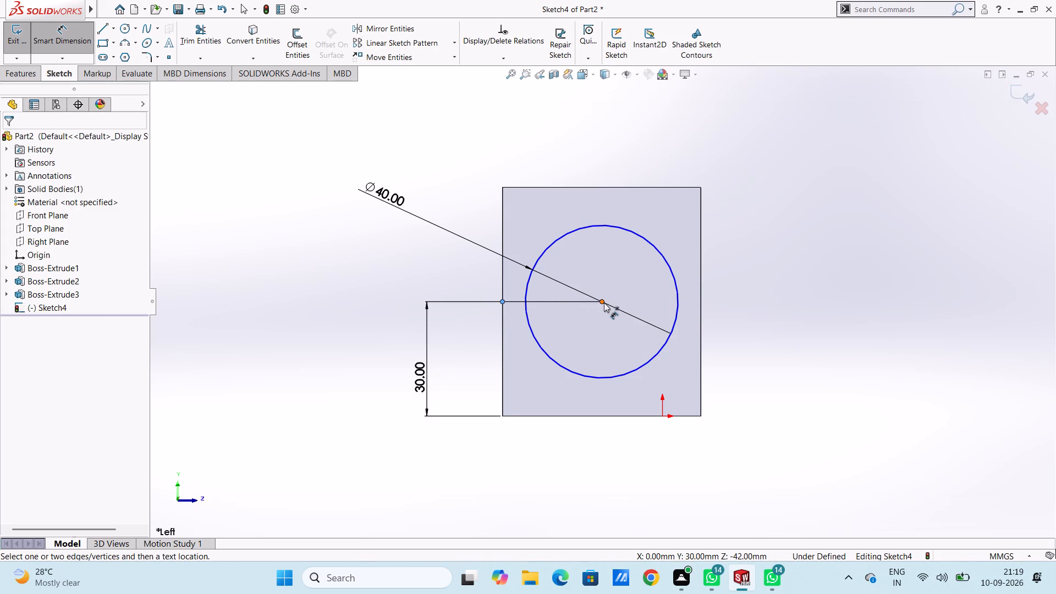
pyautogui.click(604, 302)
pyautogui.click(586, 475)
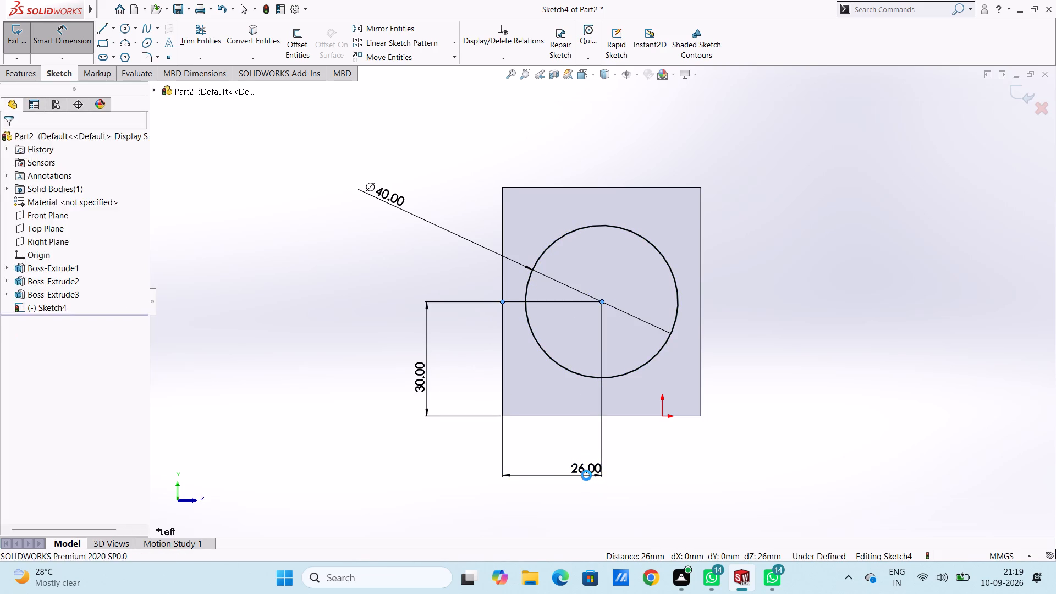
pyautogui.press('Return')
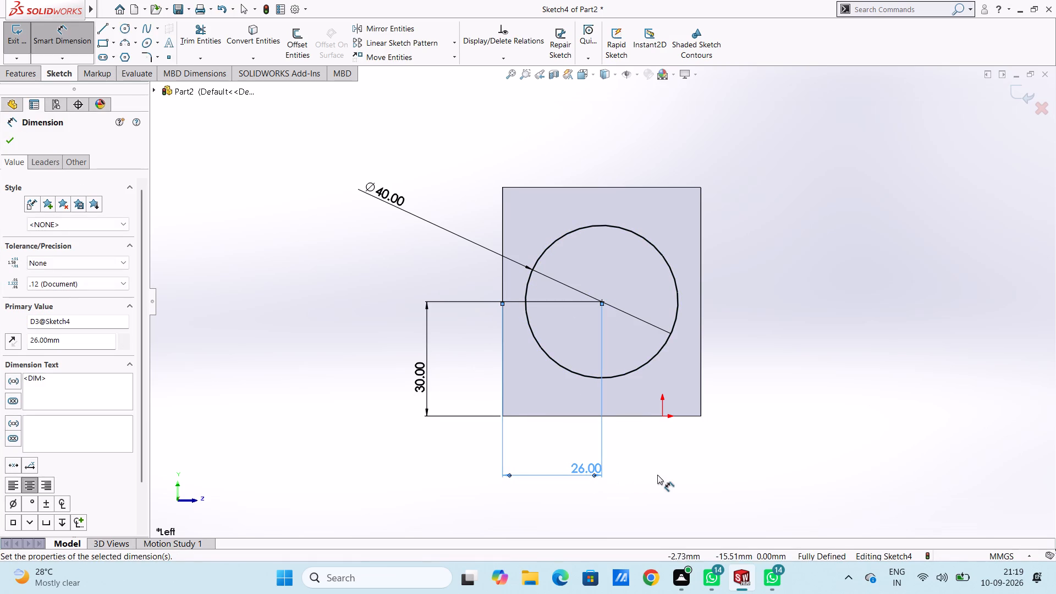
pyautogui.click(658, 475)
pyautogui.press('Escape')
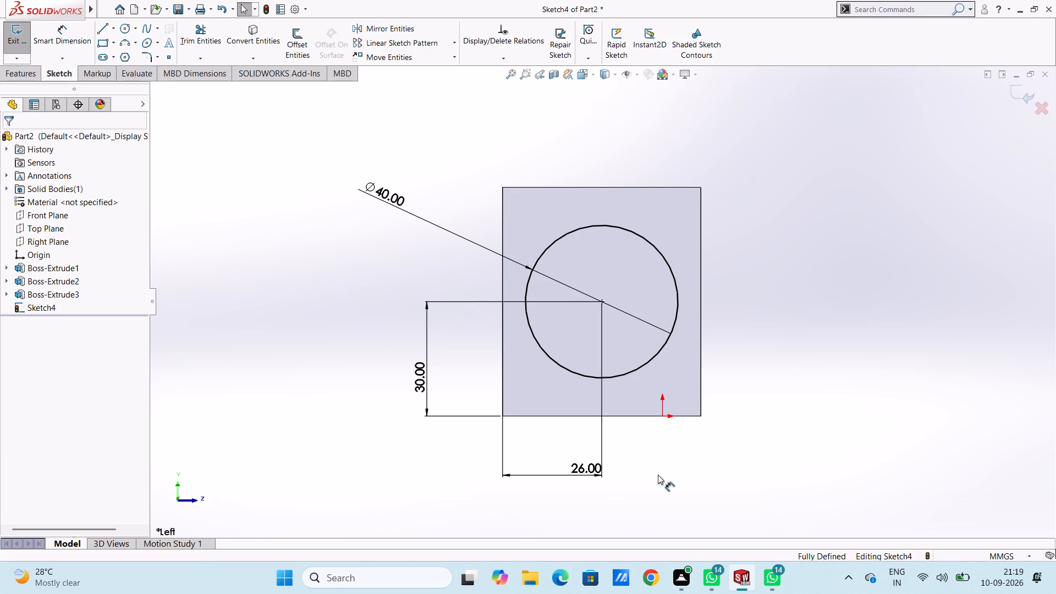
# Extrude the 40 mm circle 25 mm outward from the leg's outer face as a merged cylindrical boss.
pyautogui.hotkey('ctrl', '7')
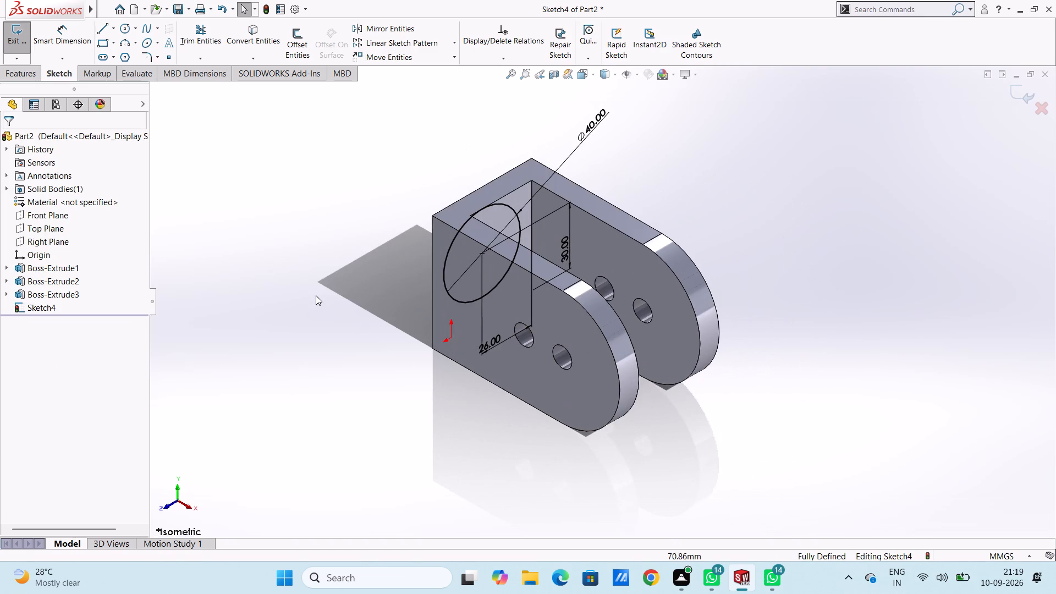
pyautogui.click(34, 73)
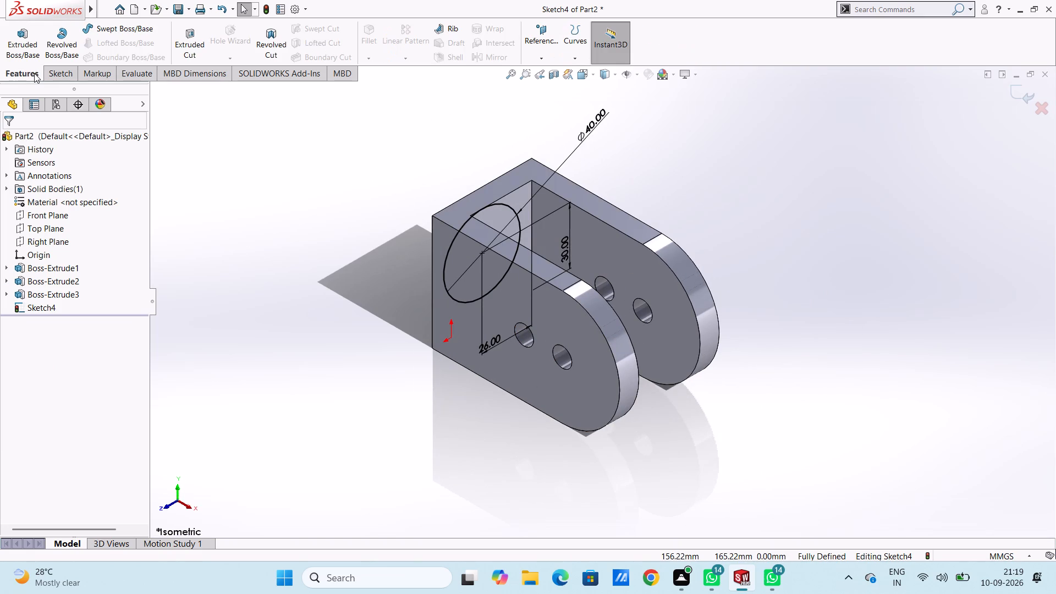
pyautogui.click(24, 43)
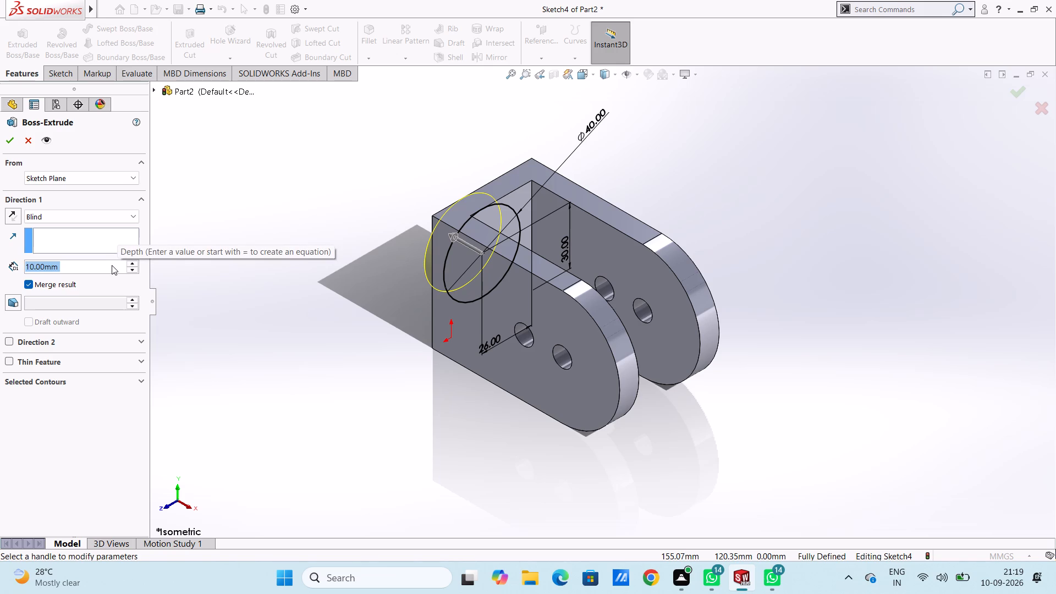
pyautogui.write('25')
pyautogui.press('Return')
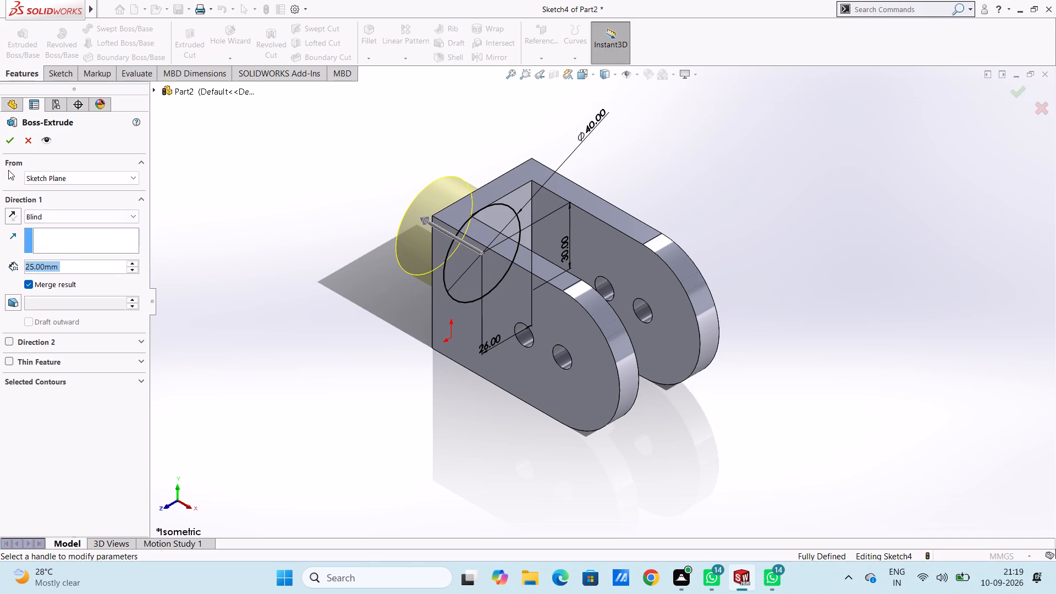
pyautogui.click(10, 141)
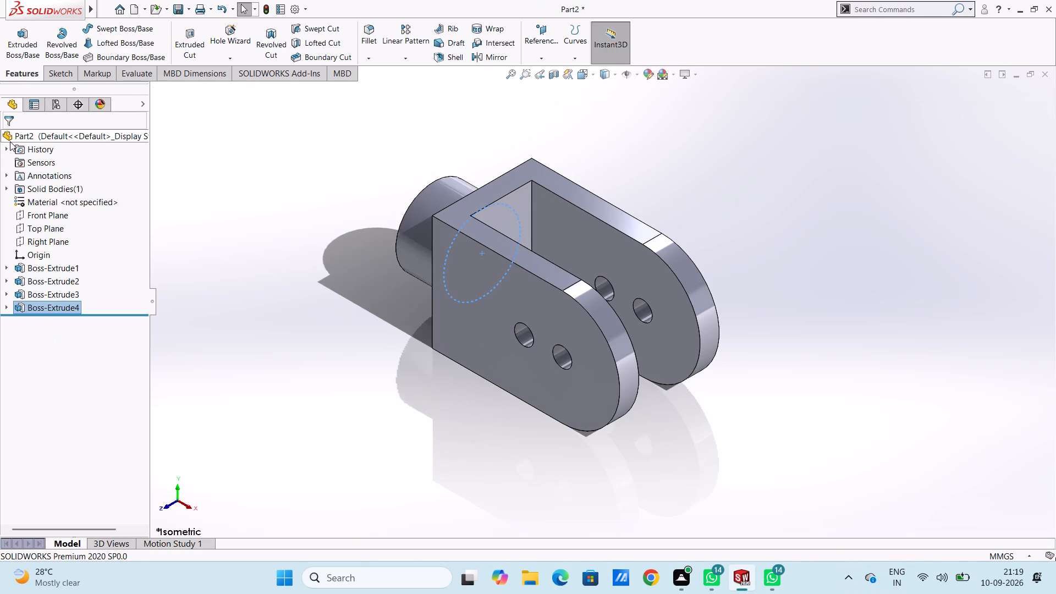
pyautogui.click(251, 235)
# Fillet the circular edge where the cylindrical boss meets the leg's outer face with a 3 mm radius.
pyautogui.hotkey('ctrl', '4')
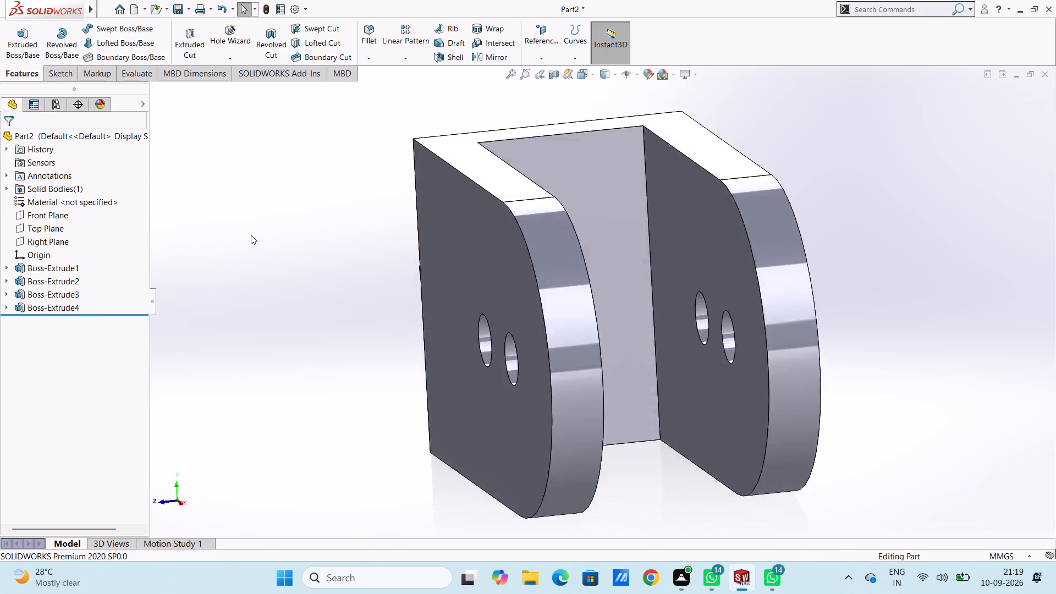
pyautogui.hotkey('ctrl', '3')
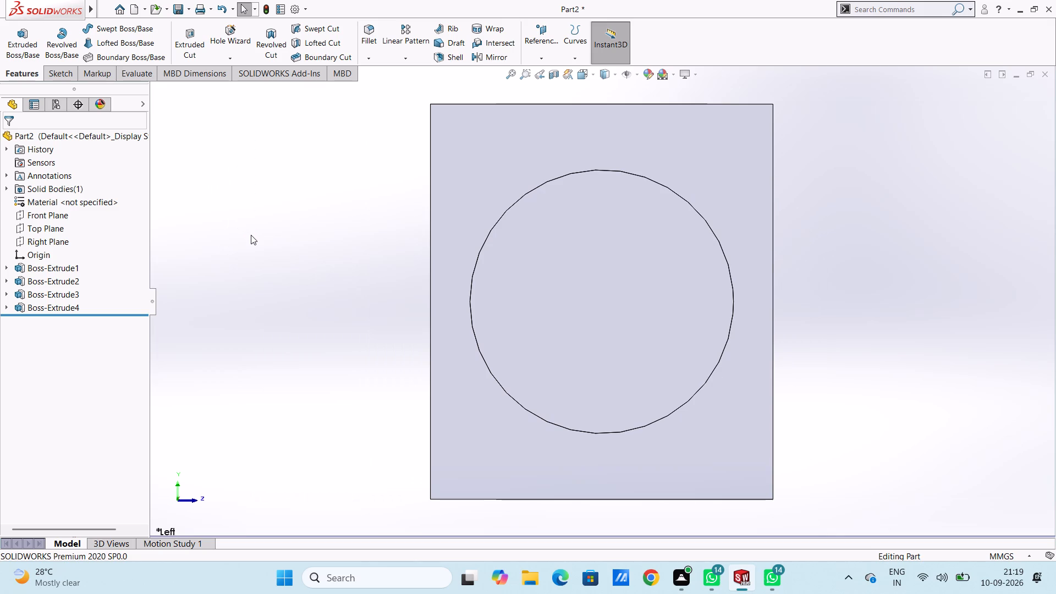
pyautogui.rightClick(848, 252)
pyautogui.click(879, 304)
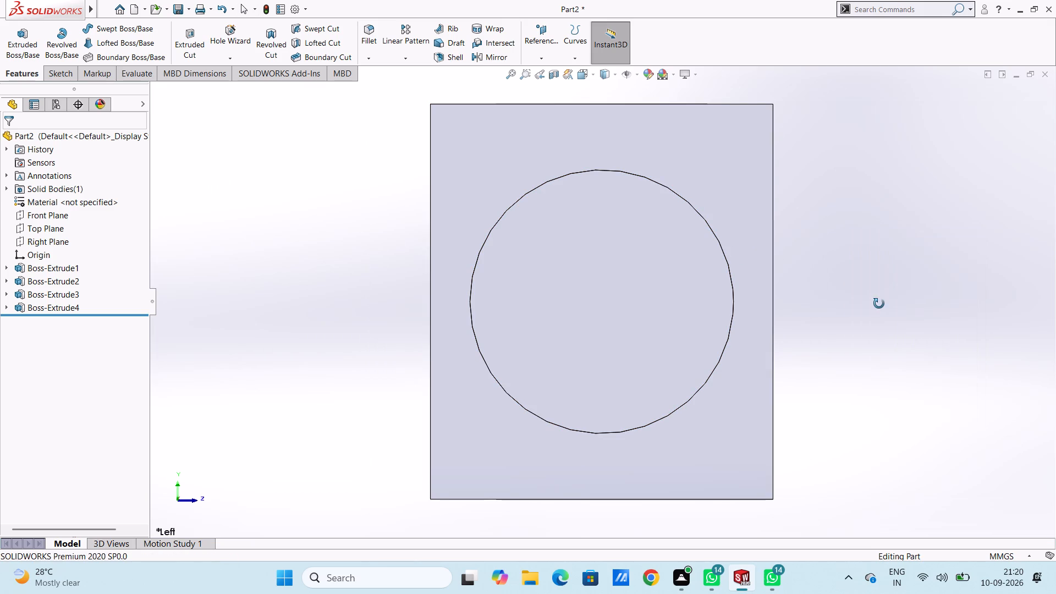
pyautogui.moveTo(906, 315); pyautogui.dragTo(864, 344)
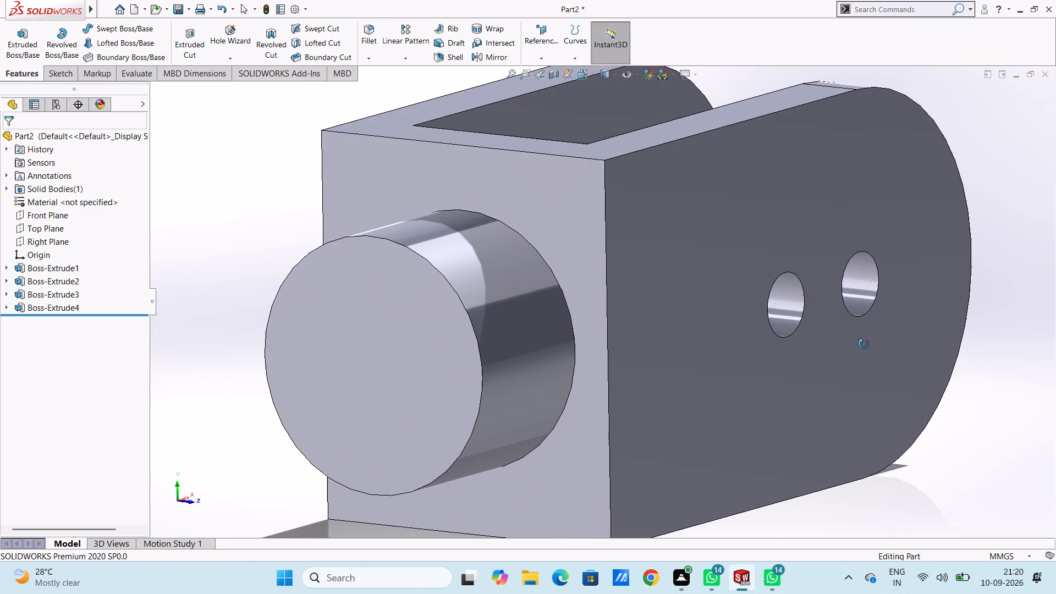
pyautogui.moveTo(864, 344); pyautogui.dragTo(862, 342)
pyautogui.press('Escape')
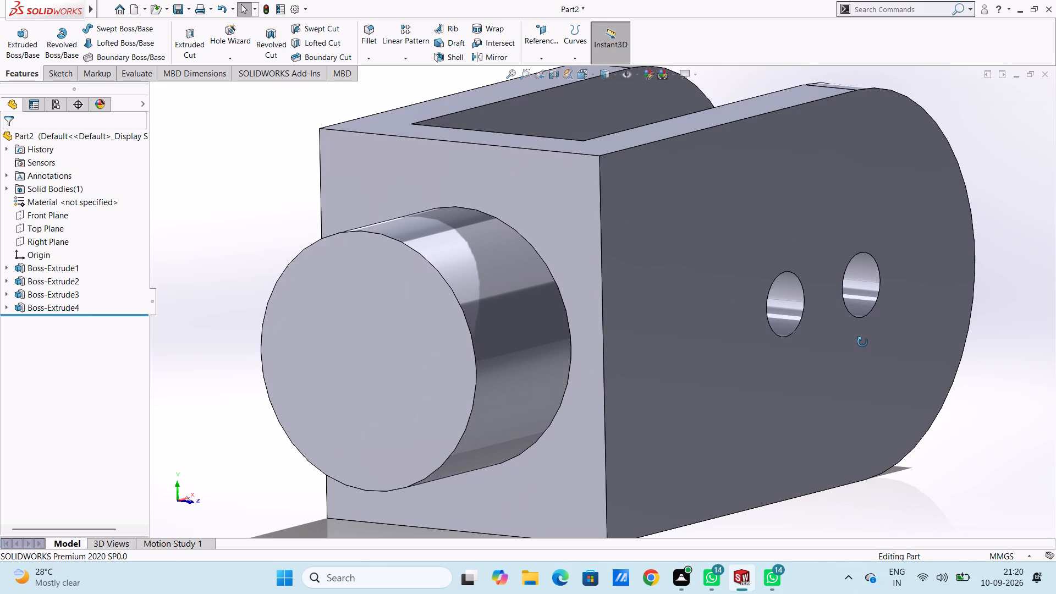
pyautogui.click(367, 39)
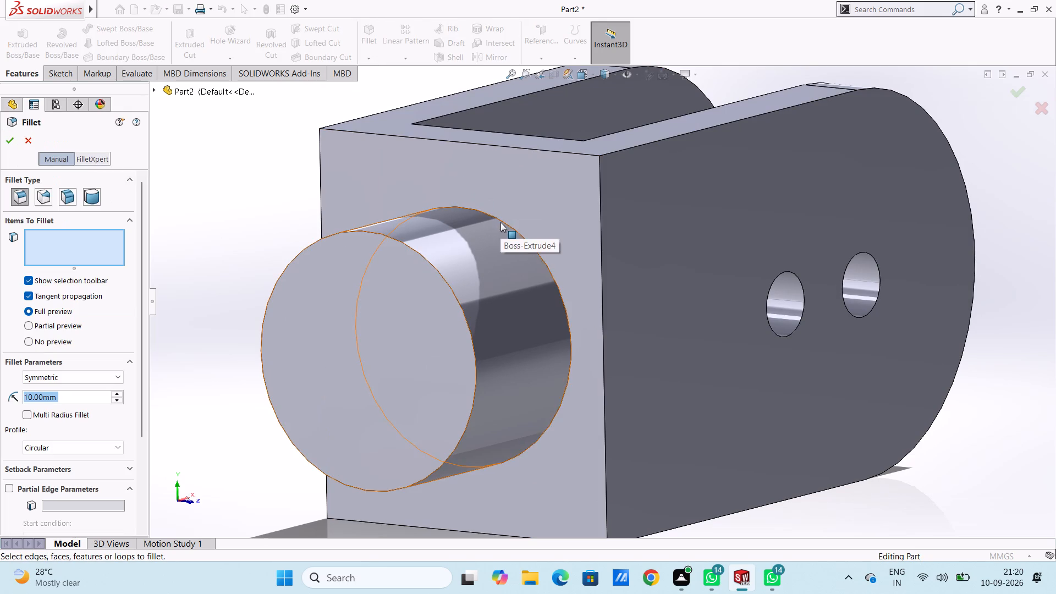
pyautogui.click(515, 229)
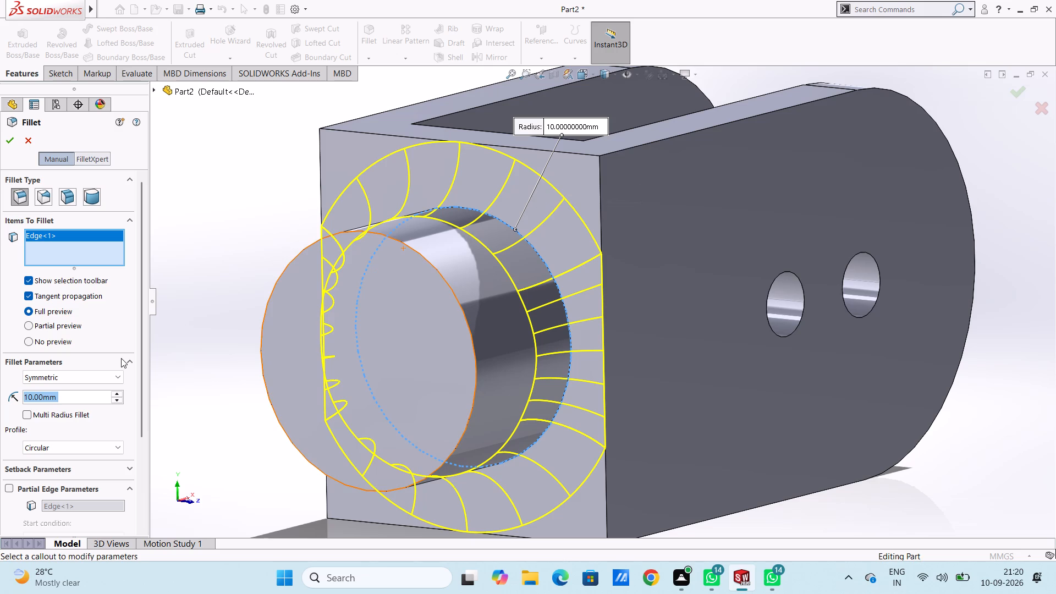
pyautogui.press('5')
pyautogui.press('Return')
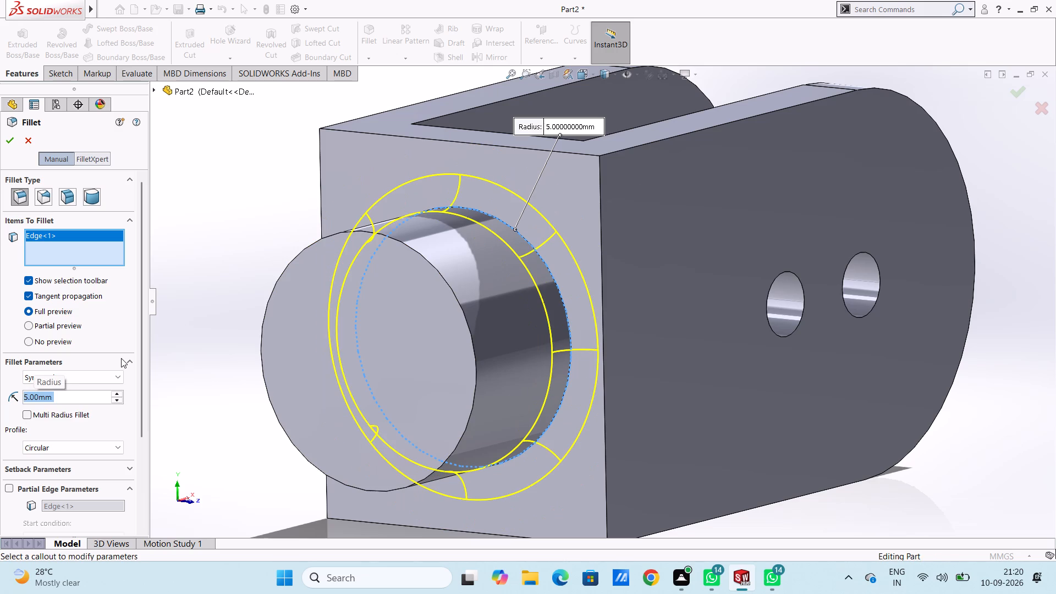
pyautogui.press('3')
pyautogui.press('Return')
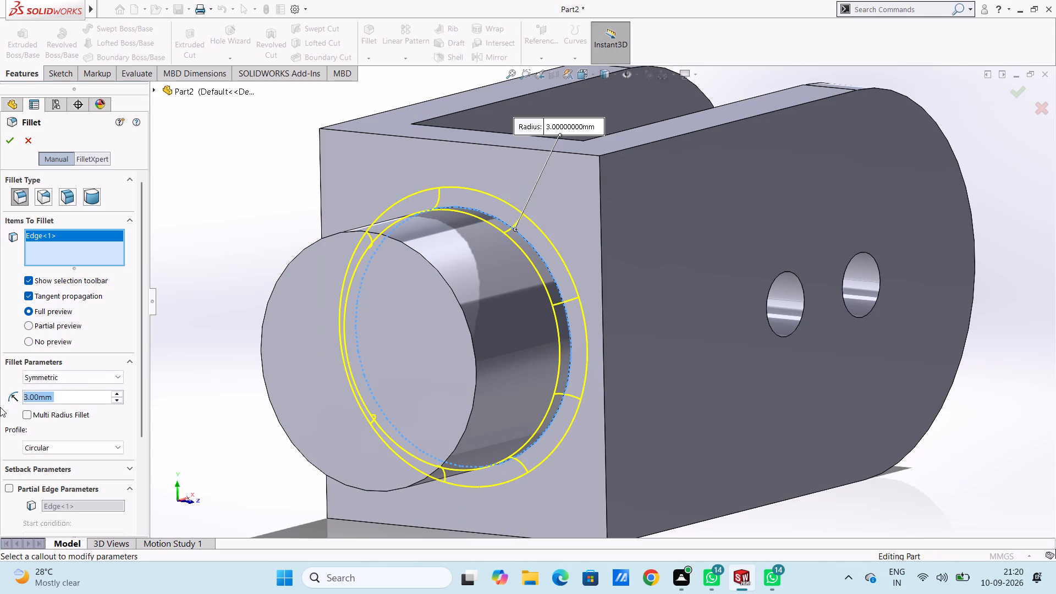
pyautogui.click(11, 144)
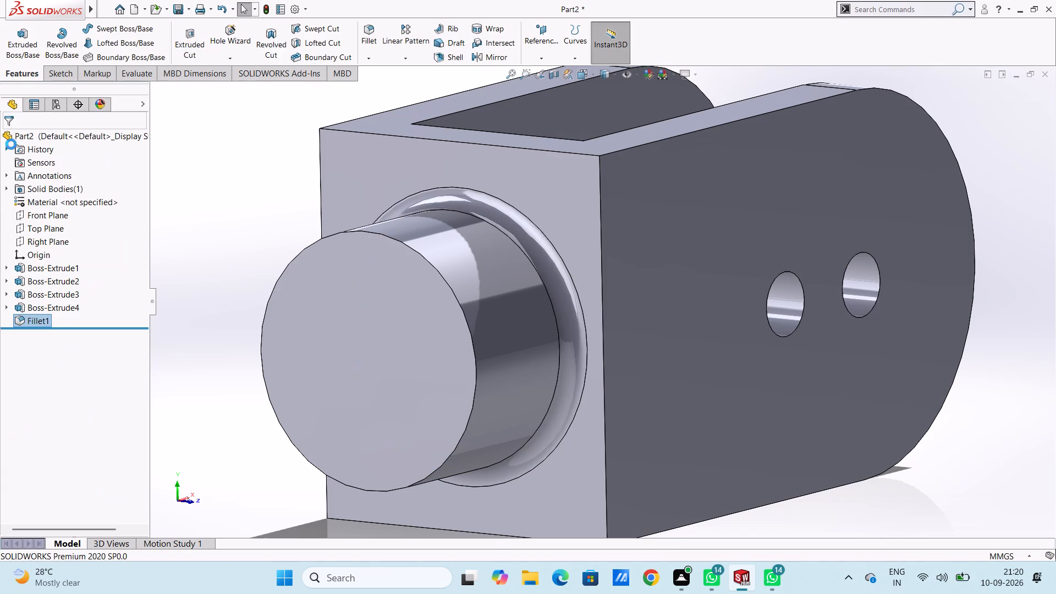
pyautogui.click(211, 234)
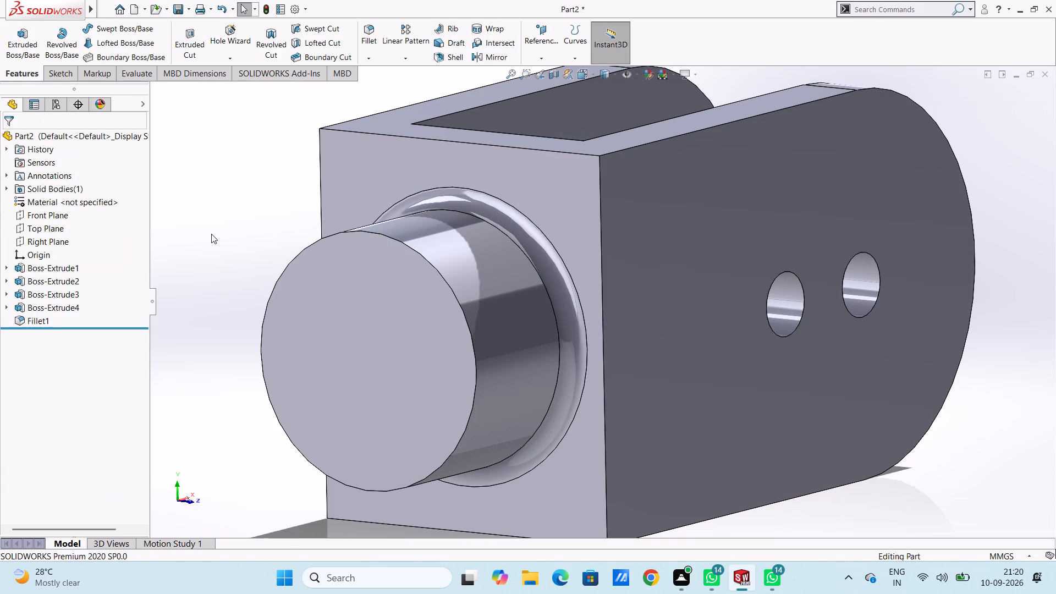
# On the cylindrical boss's end face, sketch a circle of 25 mm radius concentric with the boss.
pyautogui.hotkey('ctrl', '7')
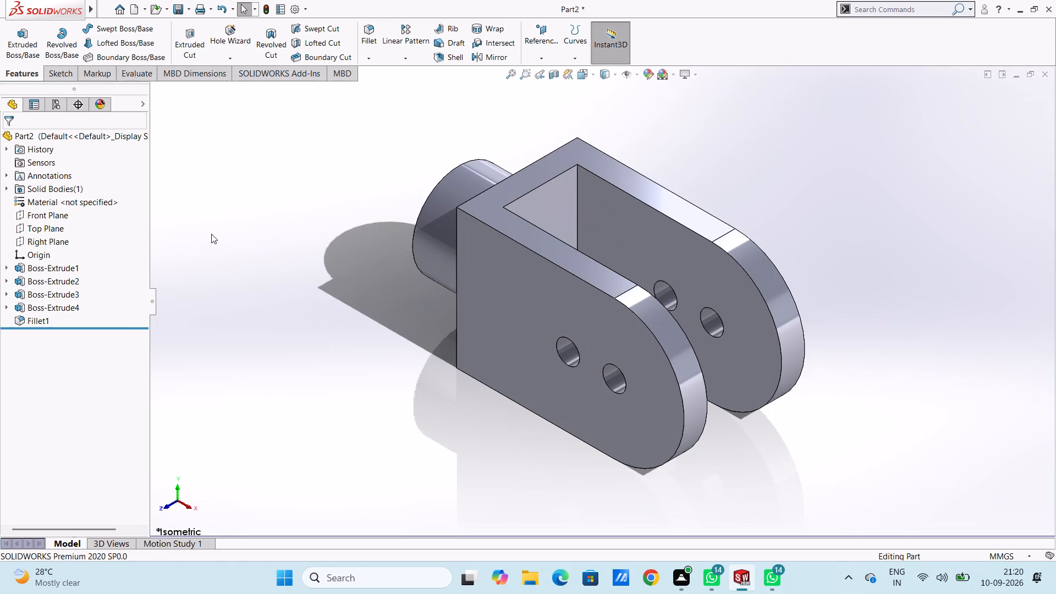
pyautogui.hotkey('ctrl', '2')
pyautogui.hotkey('ctrl', '3')
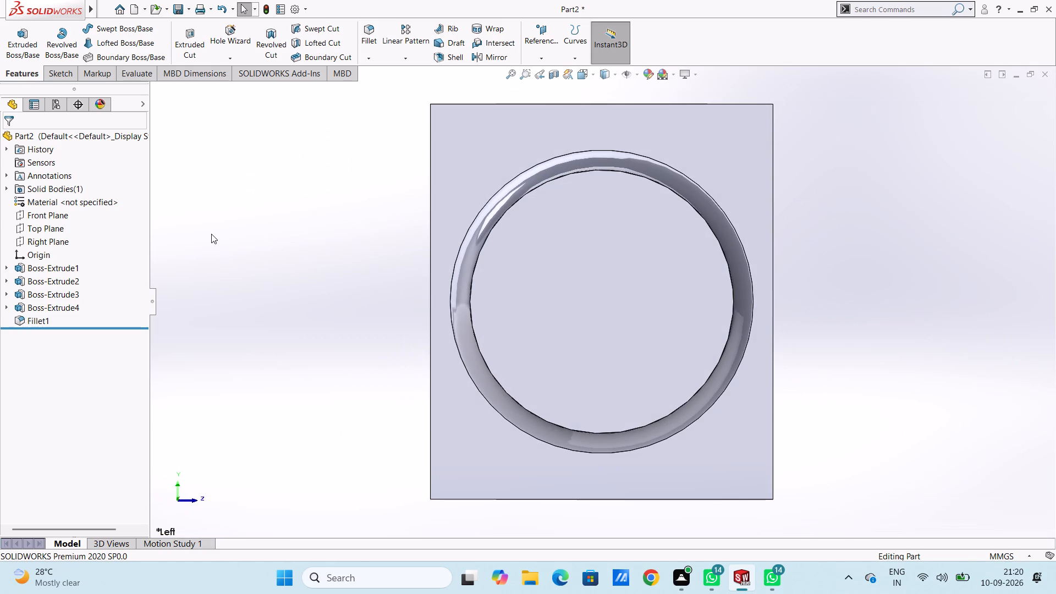
pyautogui.click(598, 271)
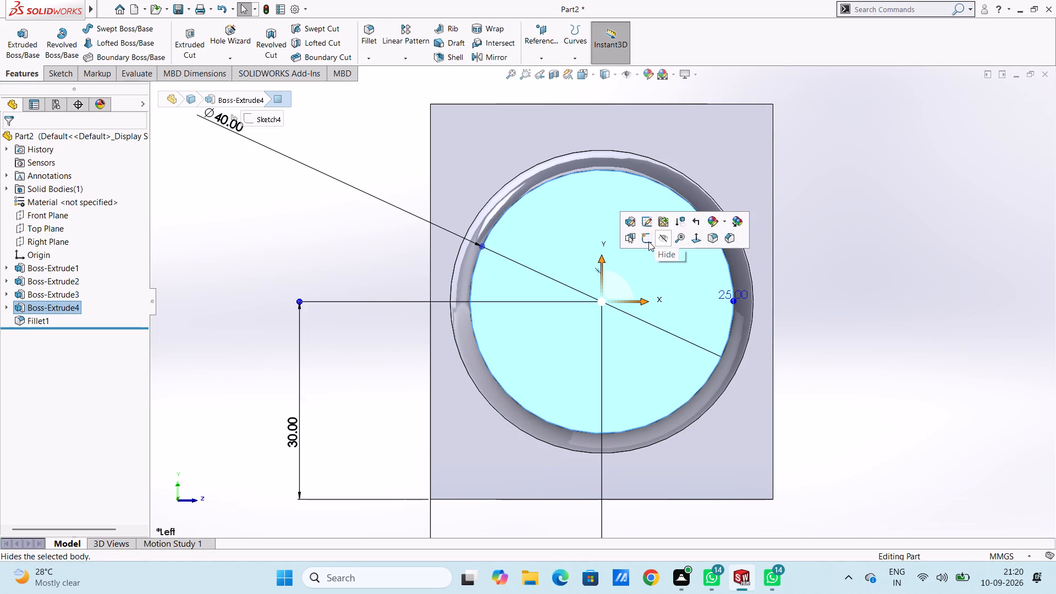
pyautogui.click(648, 241)
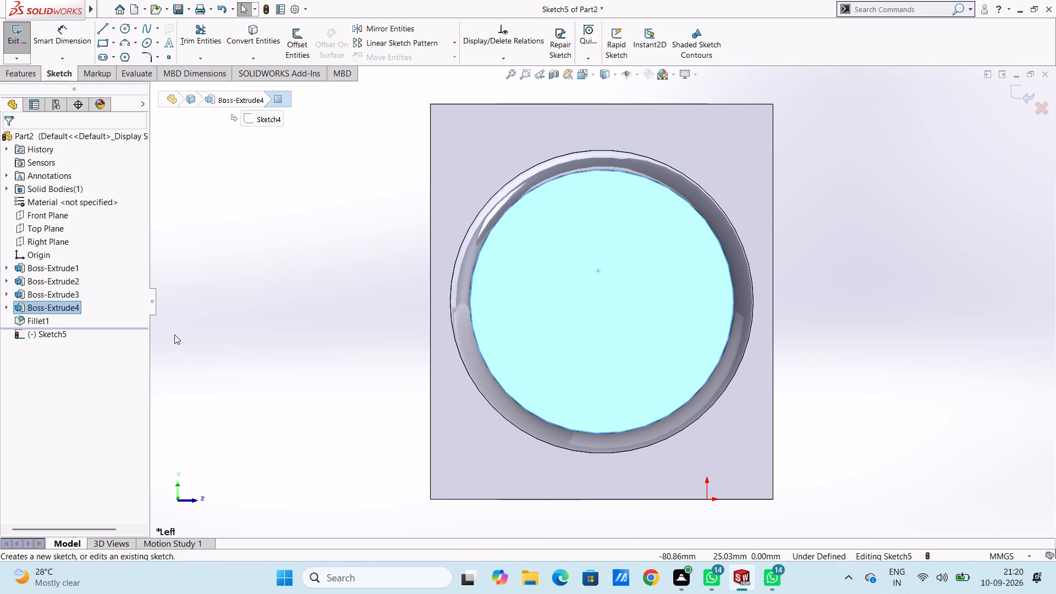
pyautogui.click(174, 334)
pyautogui.keyDown('ctrl'); pyautogui.scroll(1, 174, 334); pyautogui.keyUp('ctrl')
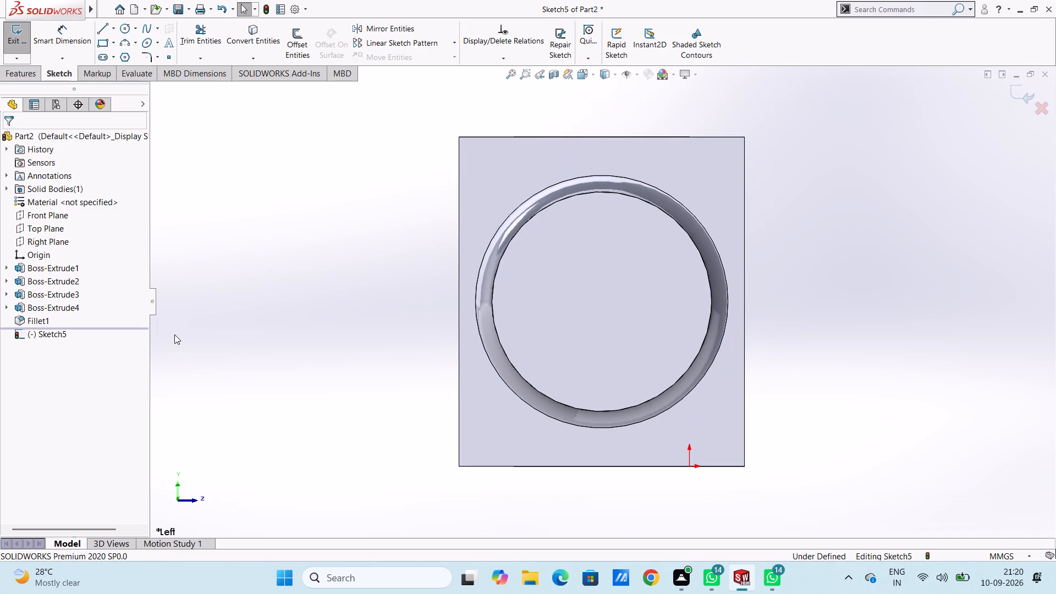
pyautogui.keyDown('ctrl'); pyautogui.scroll(1, 174, 334); pyautogui.keyUp('ctrl')
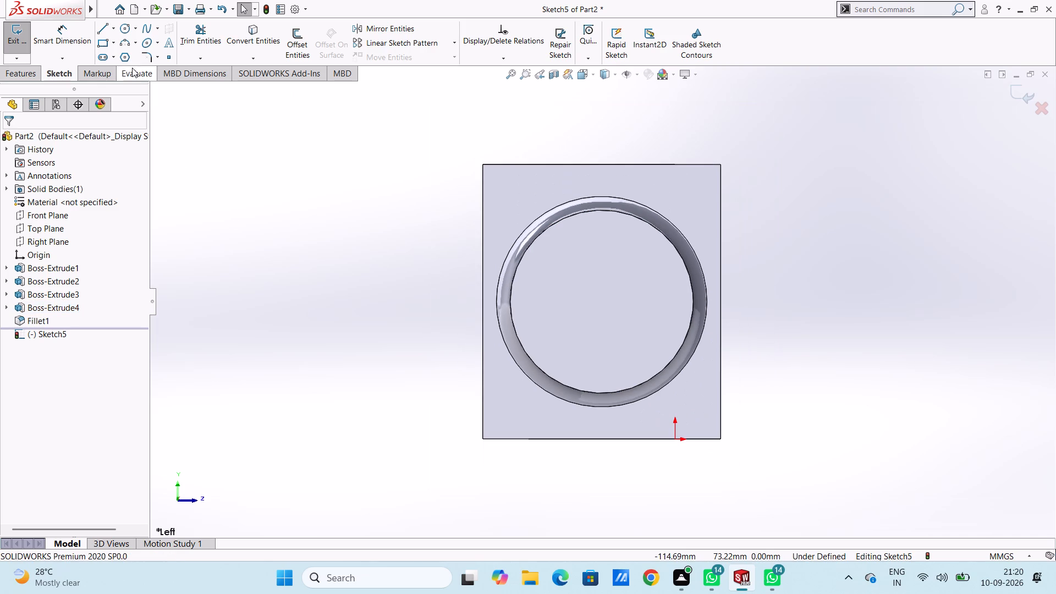
pyautogui.click(126, 32)
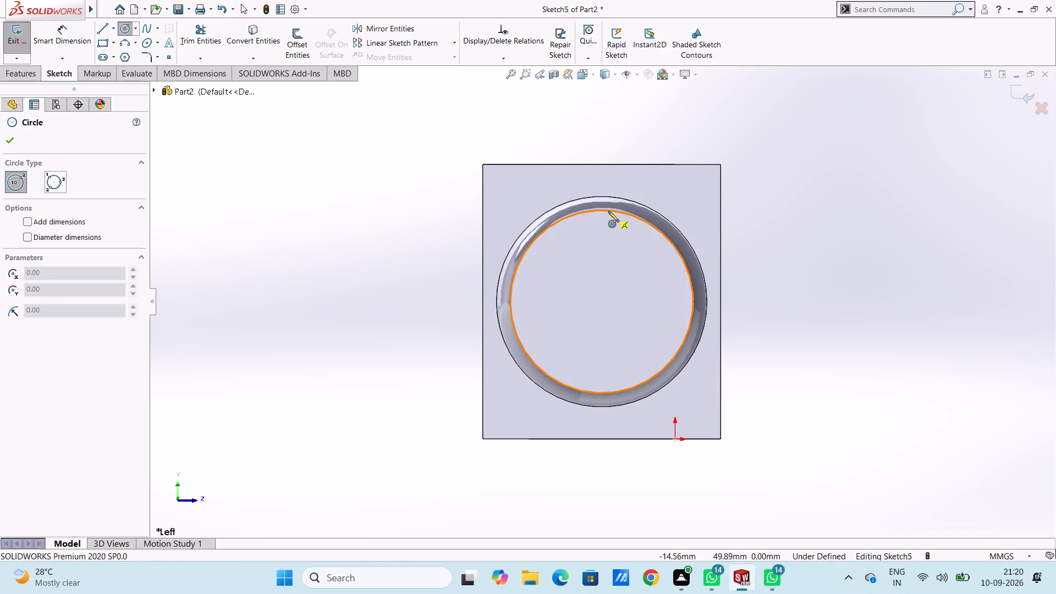
pyautogui.click(601, 301)
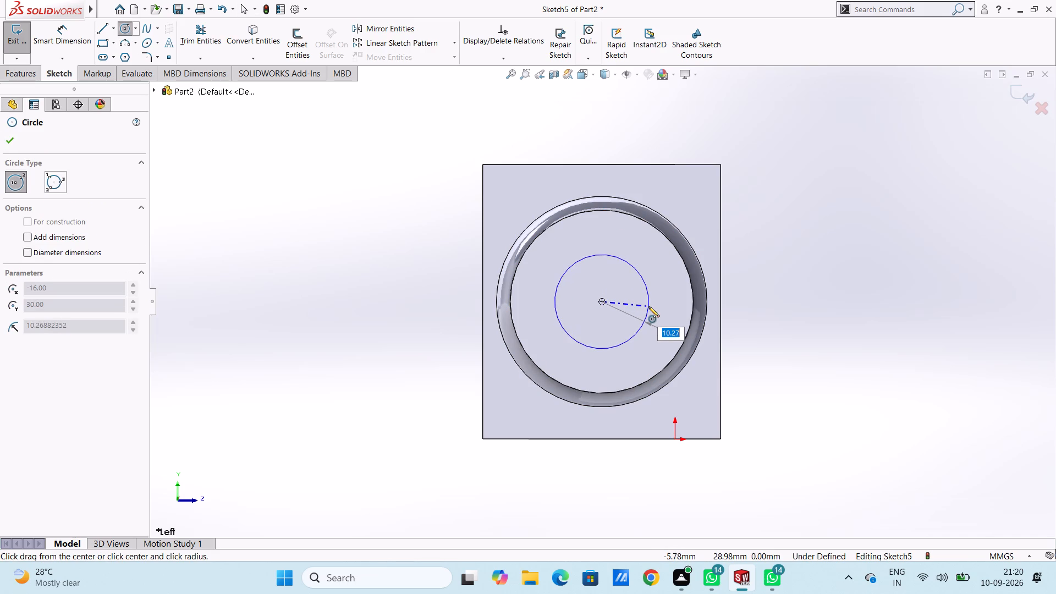
pyautogui.write('25')
pyautogui.press('Return')
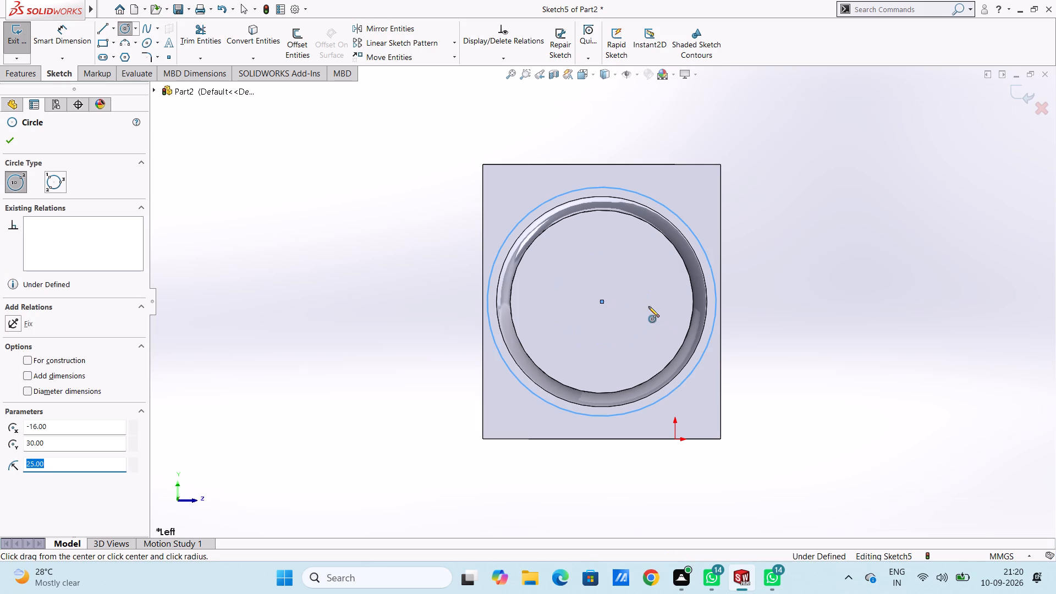
# Dimension the circle on the boss's end face with a 25 mm diameter.
pyautogui.click(71, 46)
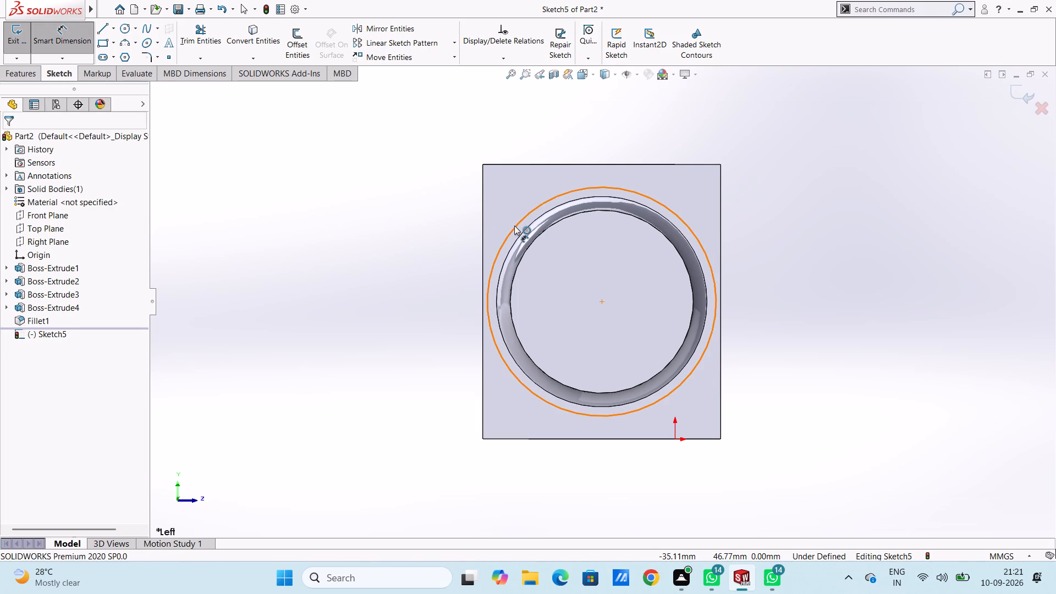
pyautogui.click(514, 226)
pyautogui.click(381, 144)
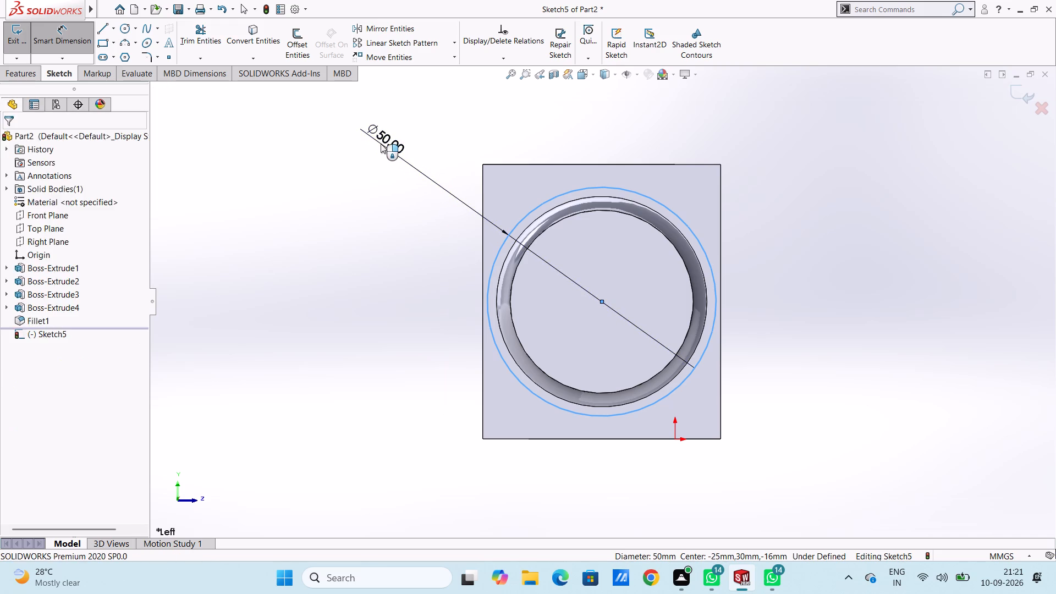
pyautogui.write('25')
pyautogui.press('Return')
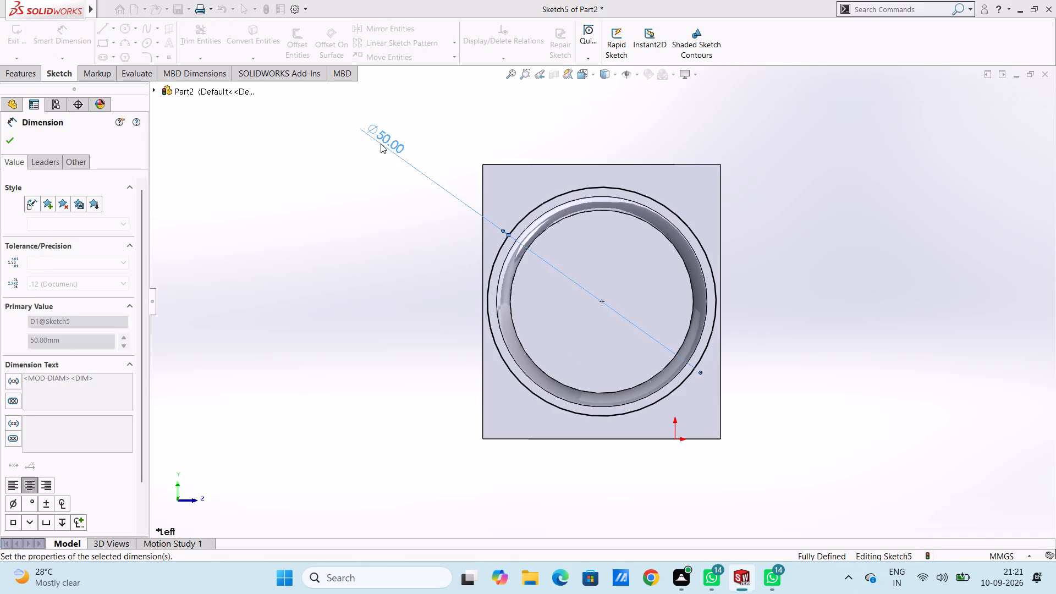
pyautogui.press('`')
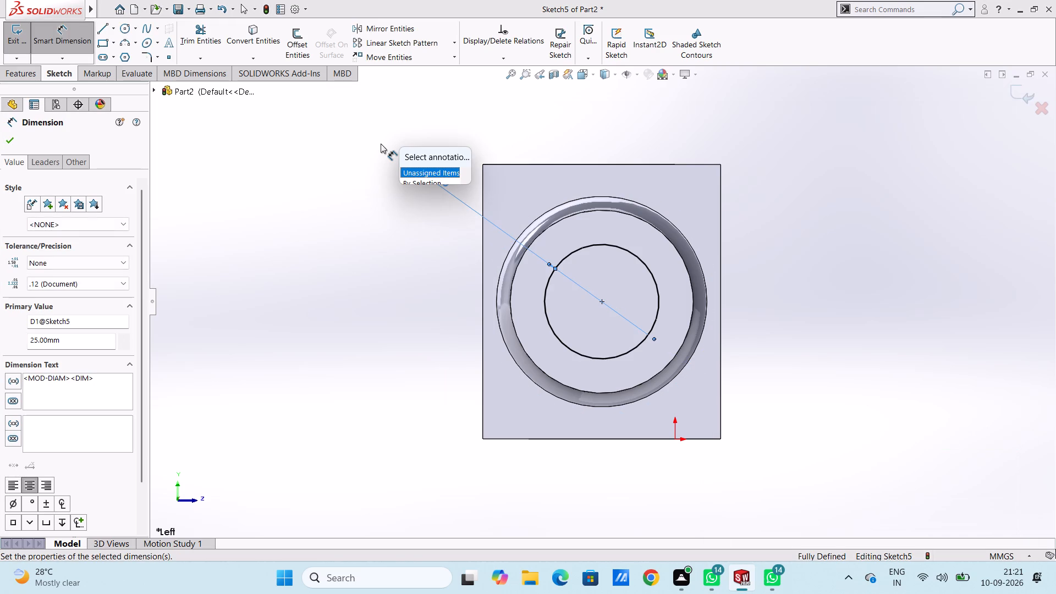
pyautogui.press('Escape')
# Extrude the 25 mm circle 33 mm outward from the boss's end face as a merged cylindrical shank.
pyautogui.hotkey('ctrl', '7')
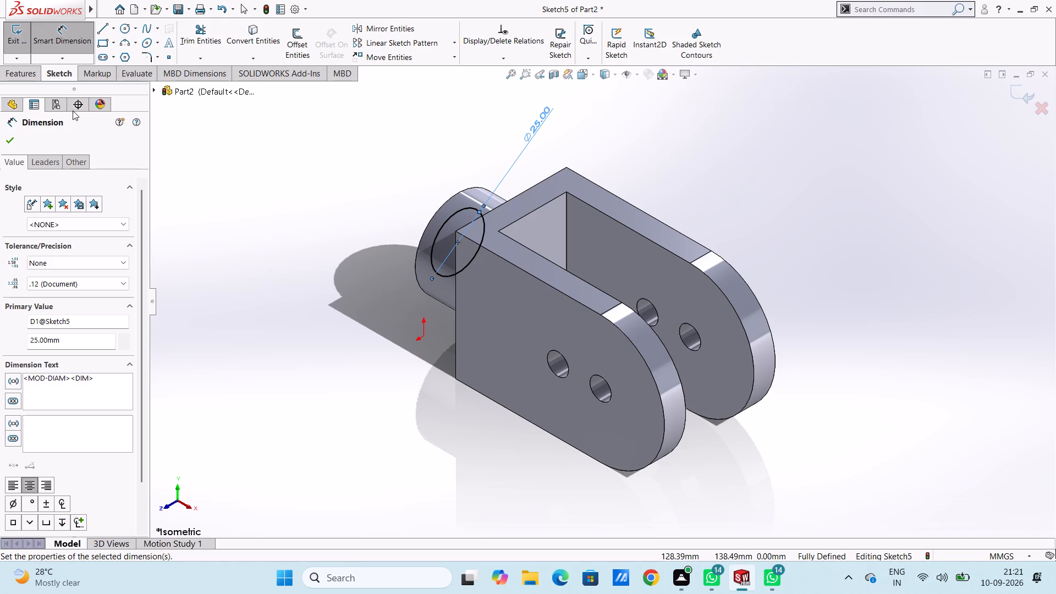
pyautogui.click(30, 75)
pyautogui.click(24, 43)
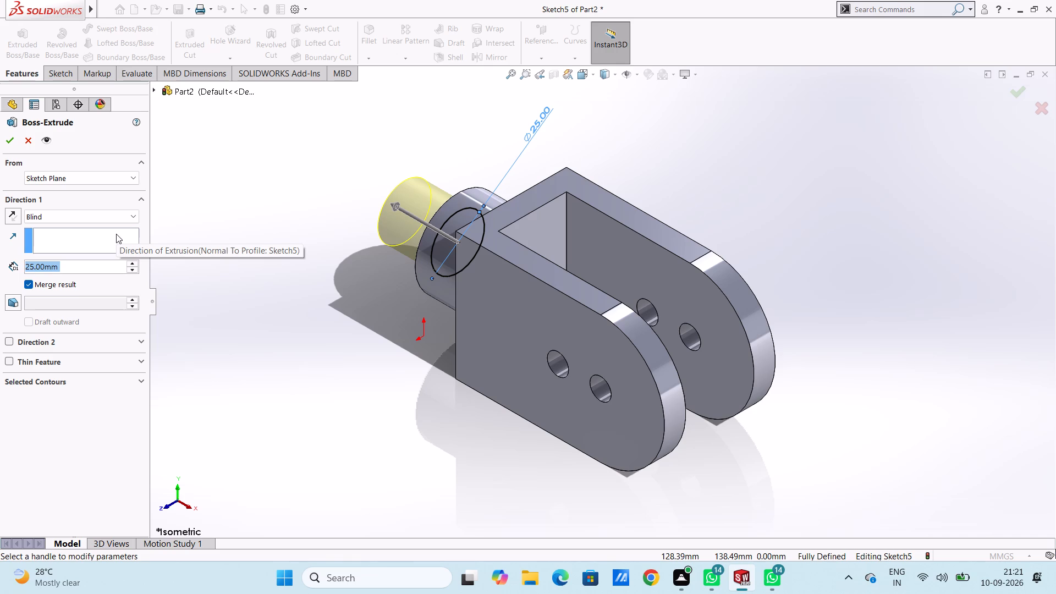
pyautogui.write('33')
pyautogui.press('Return')
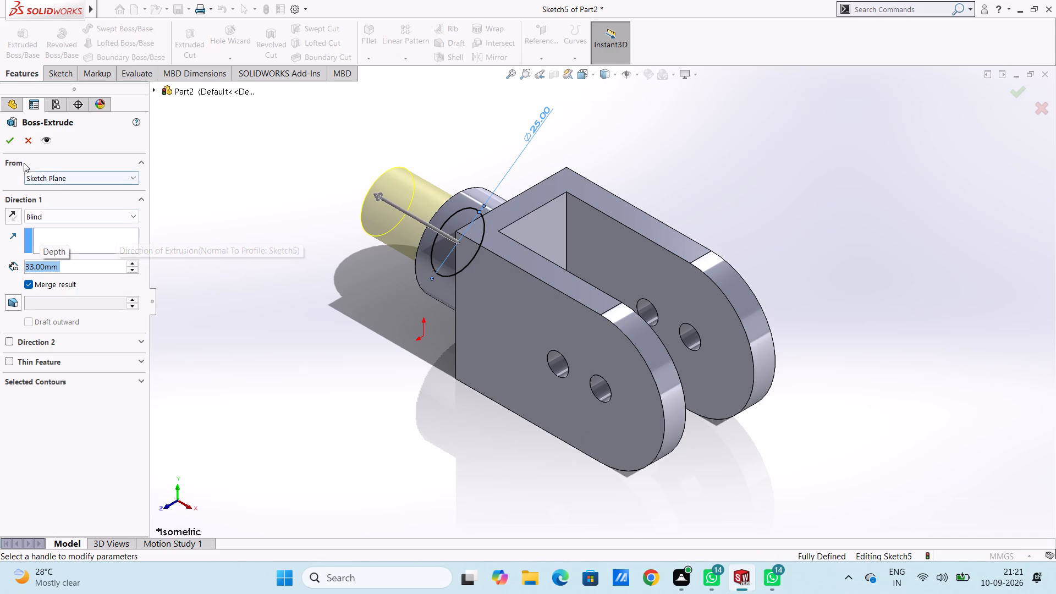
pyautogui.click(8, 142)
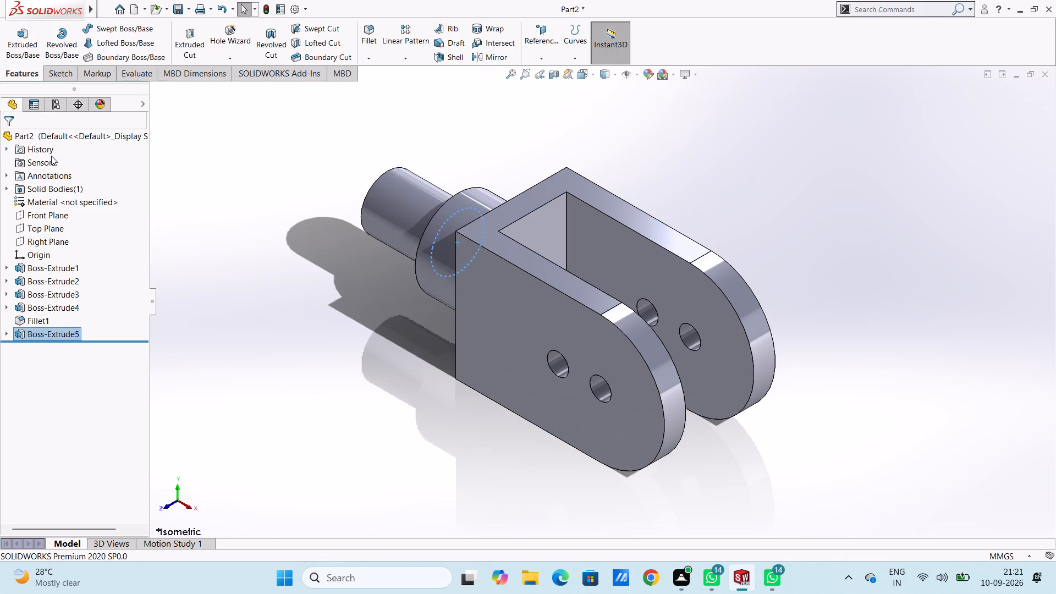
pyautogui.click(252, 246)
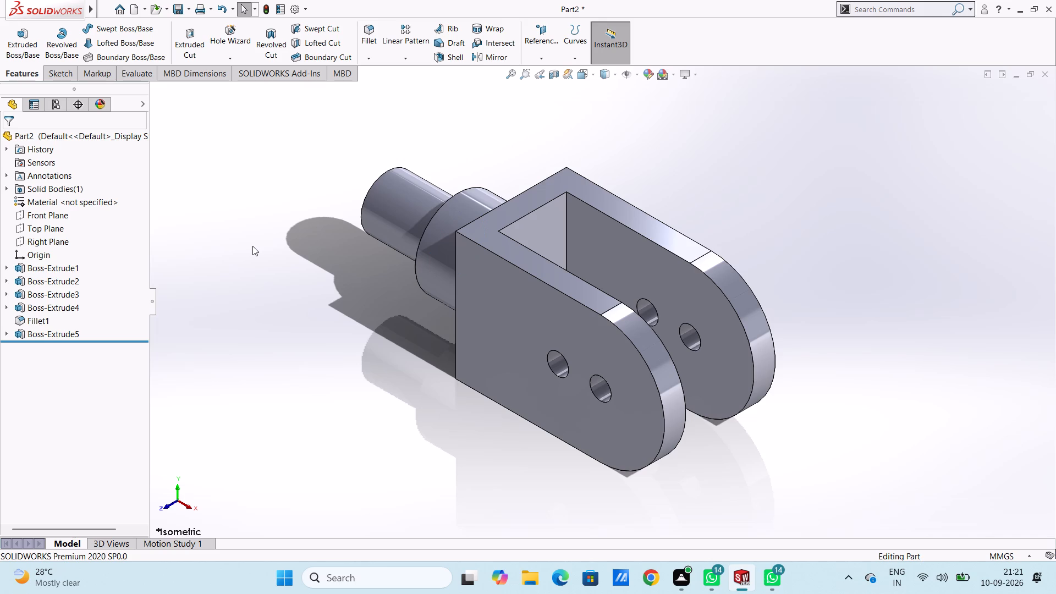
# On the end face of the 25 mm shank, sketch a circle of 9.5 mm radius concentric with the shank.
pyautogui.hotkey('ctrl', '3')
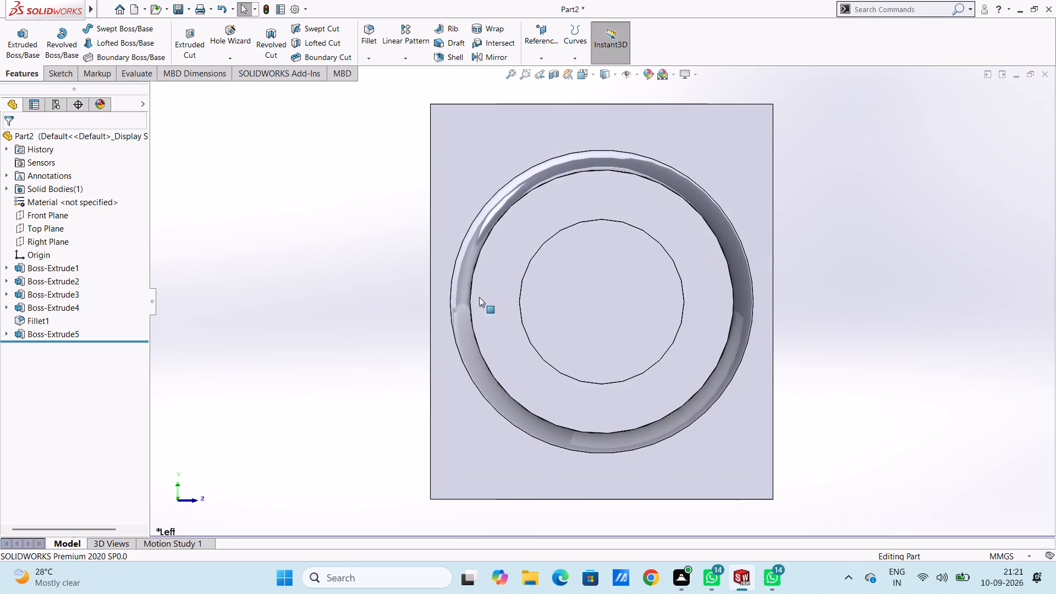
pyautogui.click(592, 298)
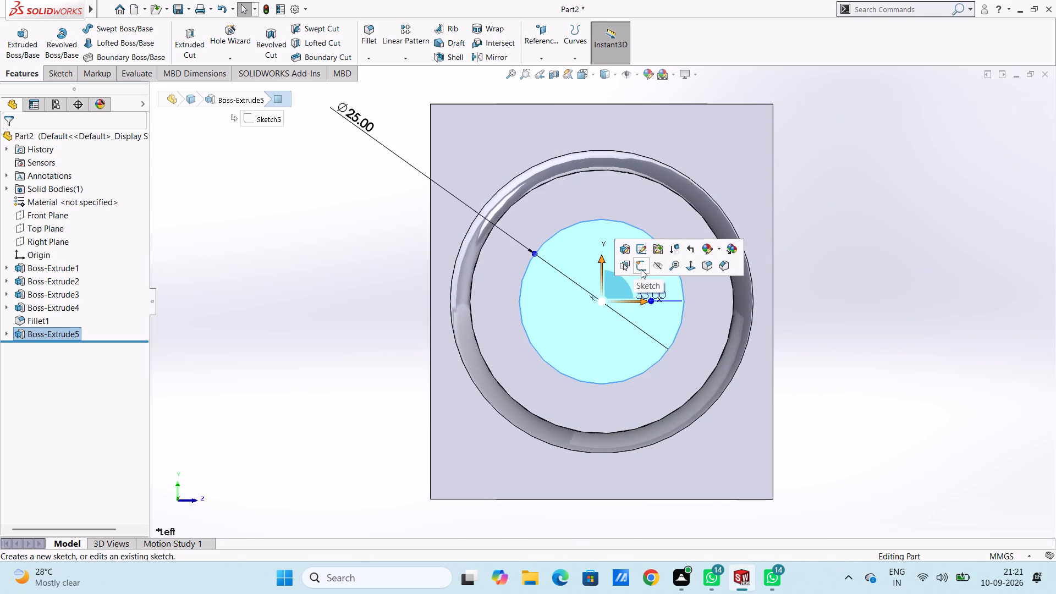
pyautogui.click(642, 269)
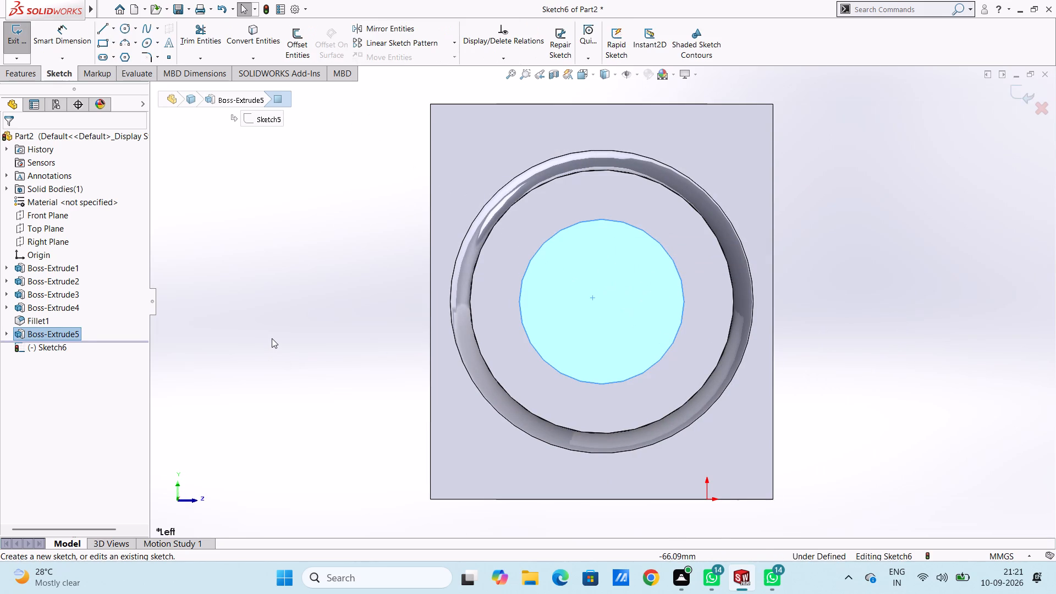
pyautogui.click(272, 338)
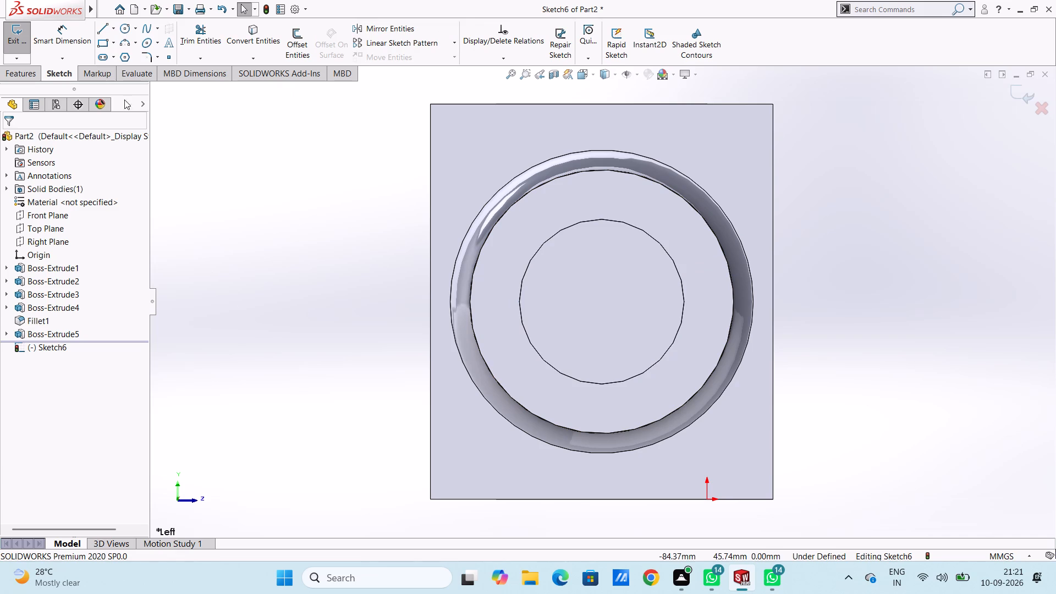
pyautogui.click(122, 30)
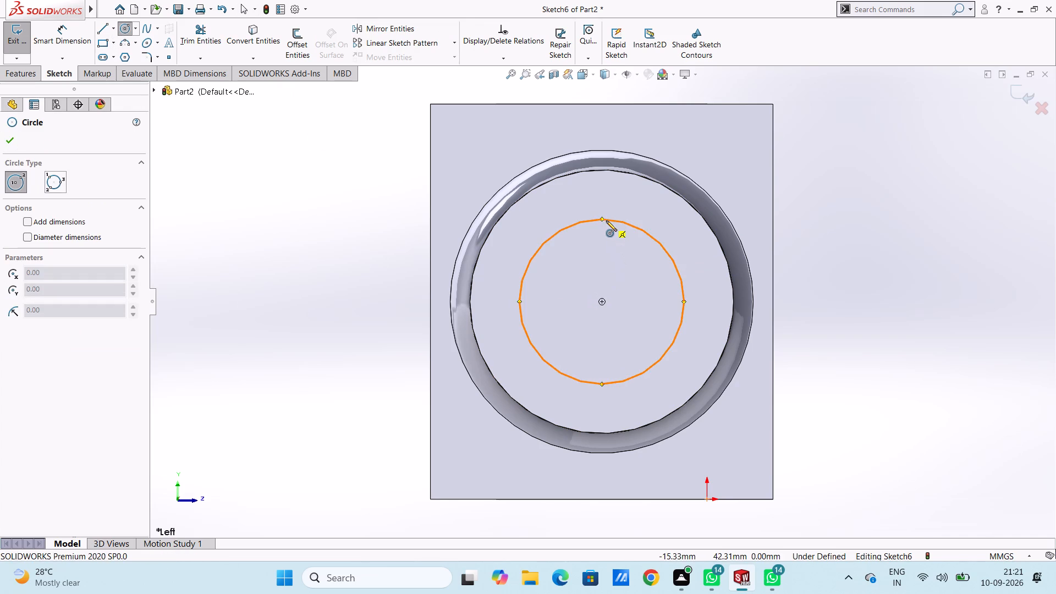
pyautogui.click(602, 301)
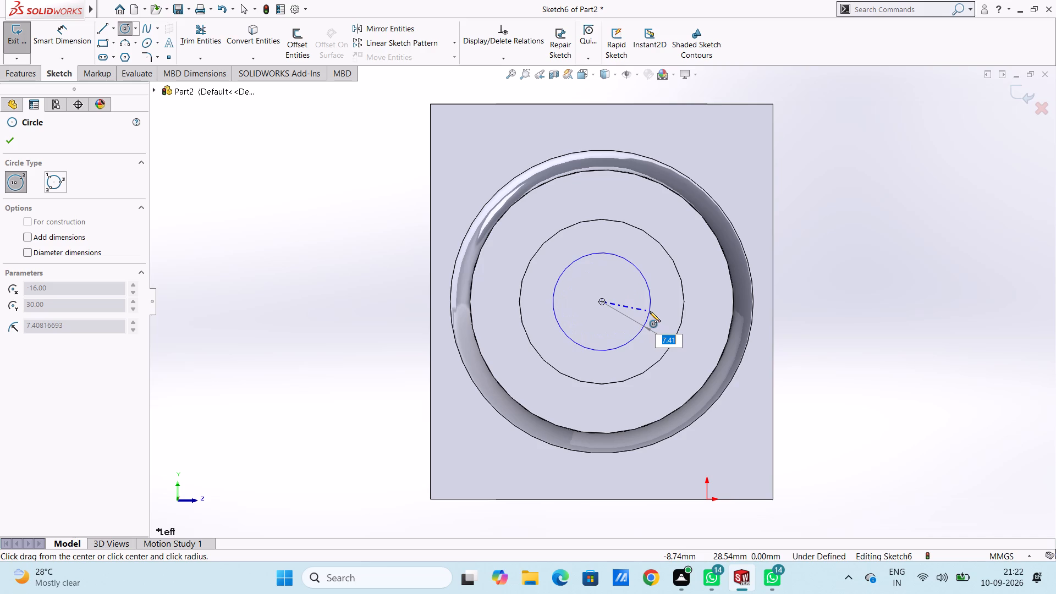
pyautogui.write('9.5')
pyautogui.press('Return')
pyautogui.press('Escape')
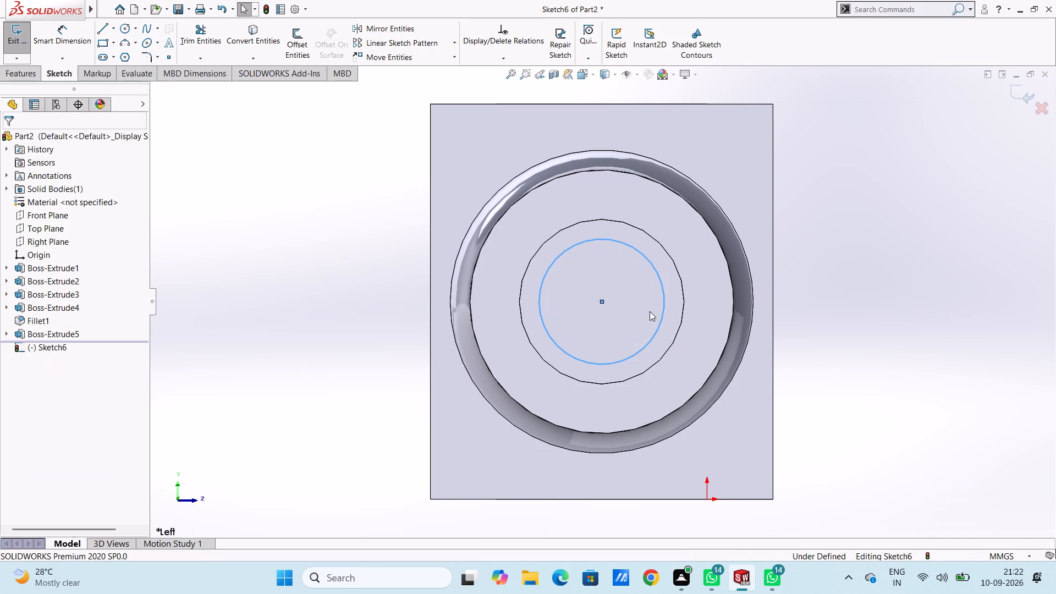
# Dimension the circle on the shank's end face with a 19 mm diameter.
pyautogui.click(71, 37)
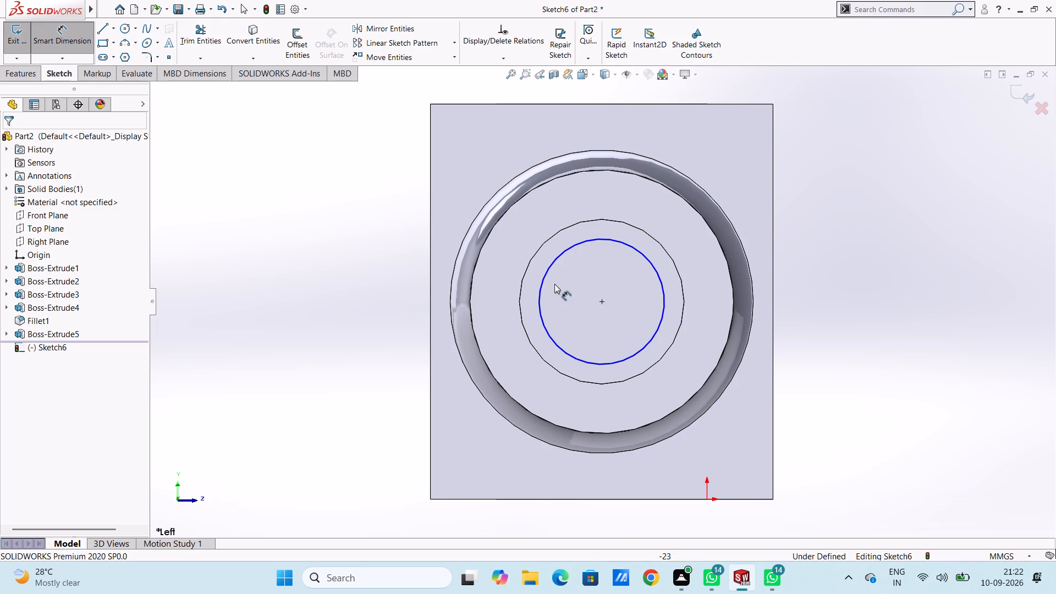
pyautogui.click(546, 273)
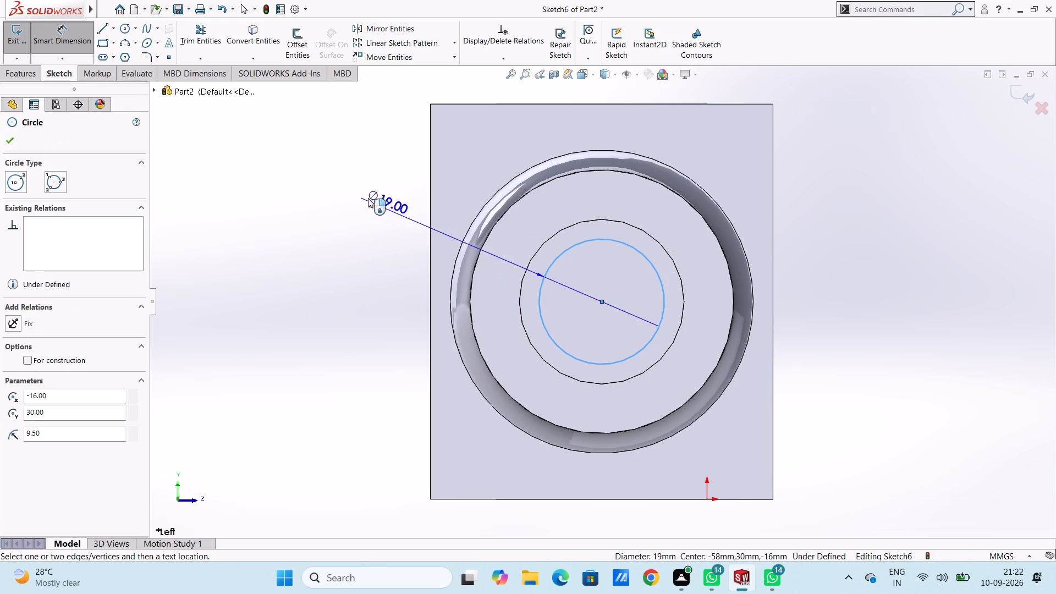
pyautogui.click(346, 183)
pyautogui.press('Return')
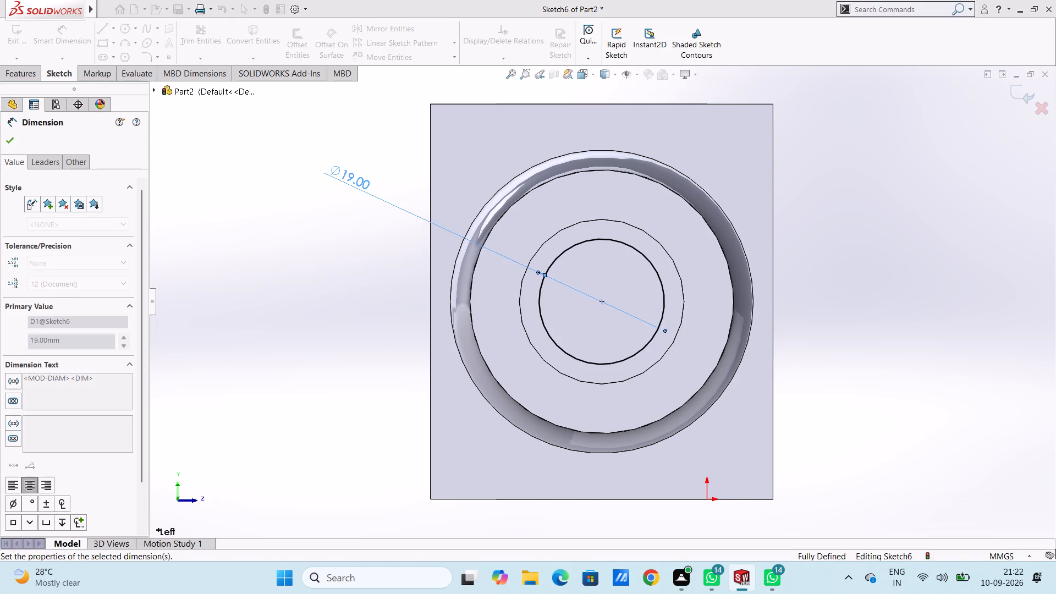
pyautogui.click(333, 249)
pyautogui.press('Escape')
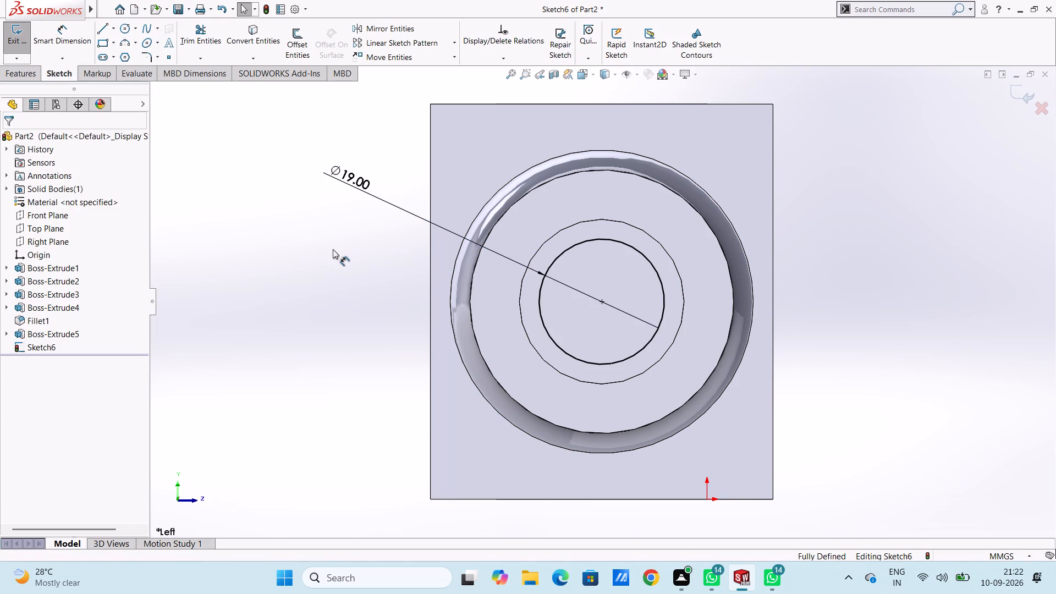
pyautogui.hotkey('ctrl', '5')
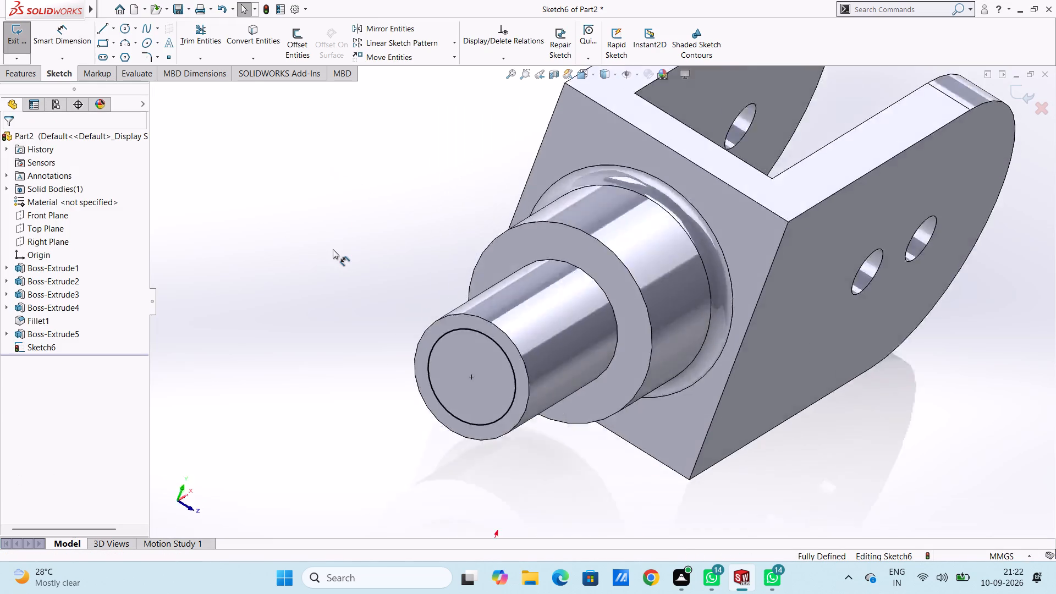
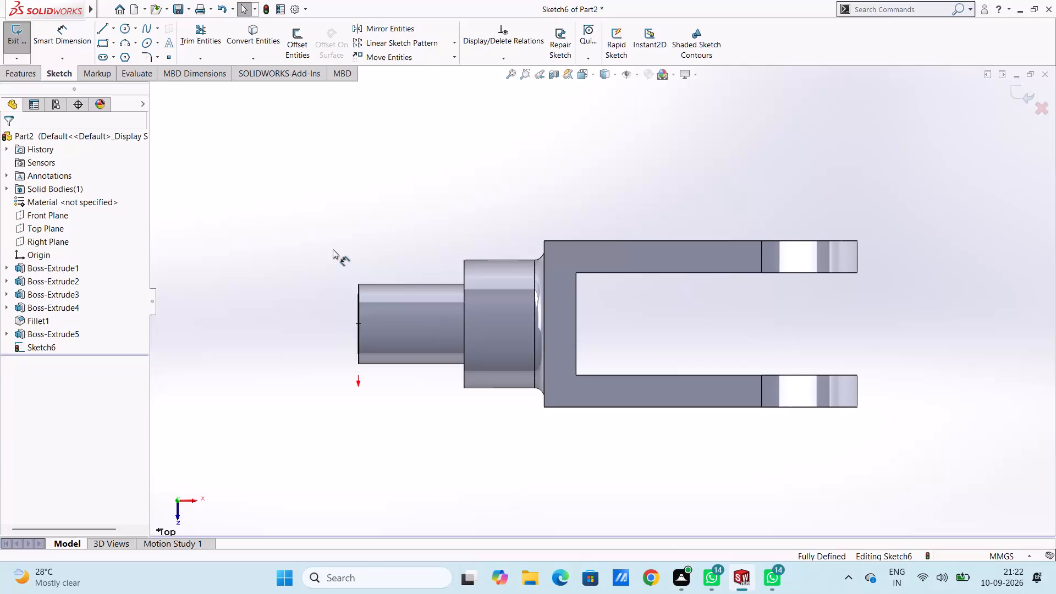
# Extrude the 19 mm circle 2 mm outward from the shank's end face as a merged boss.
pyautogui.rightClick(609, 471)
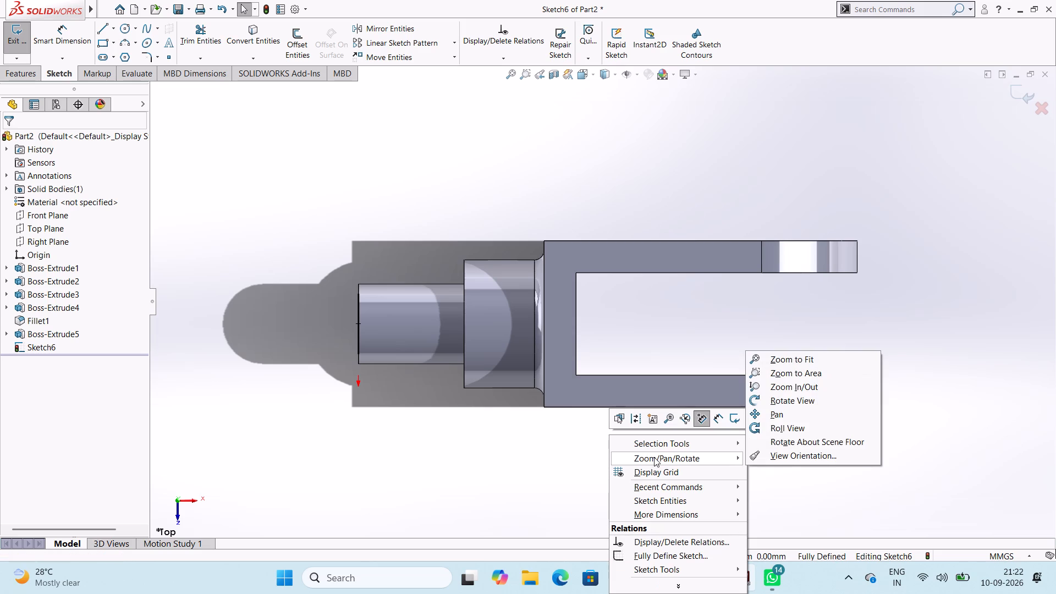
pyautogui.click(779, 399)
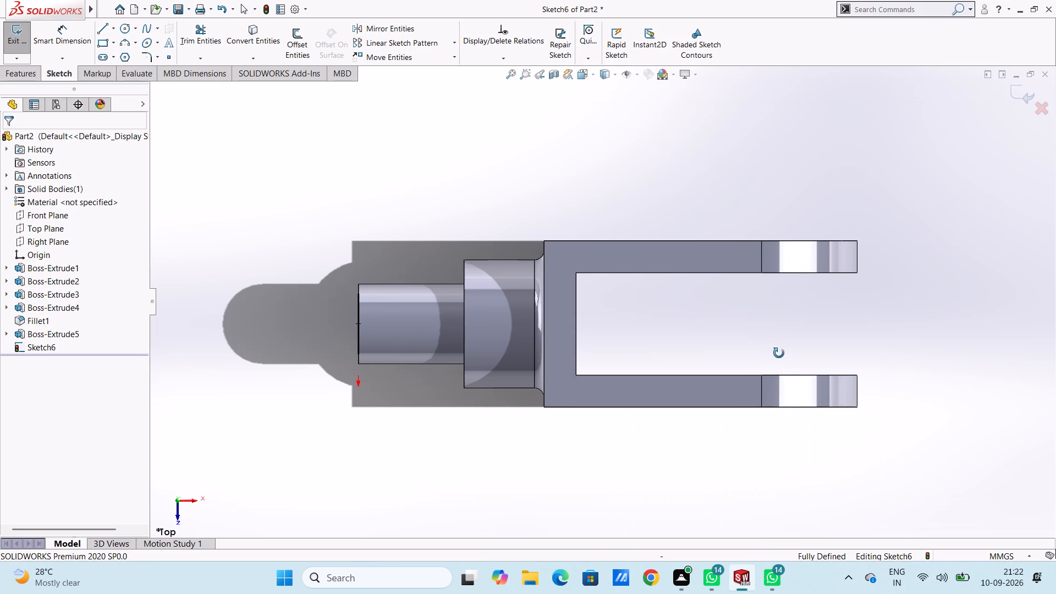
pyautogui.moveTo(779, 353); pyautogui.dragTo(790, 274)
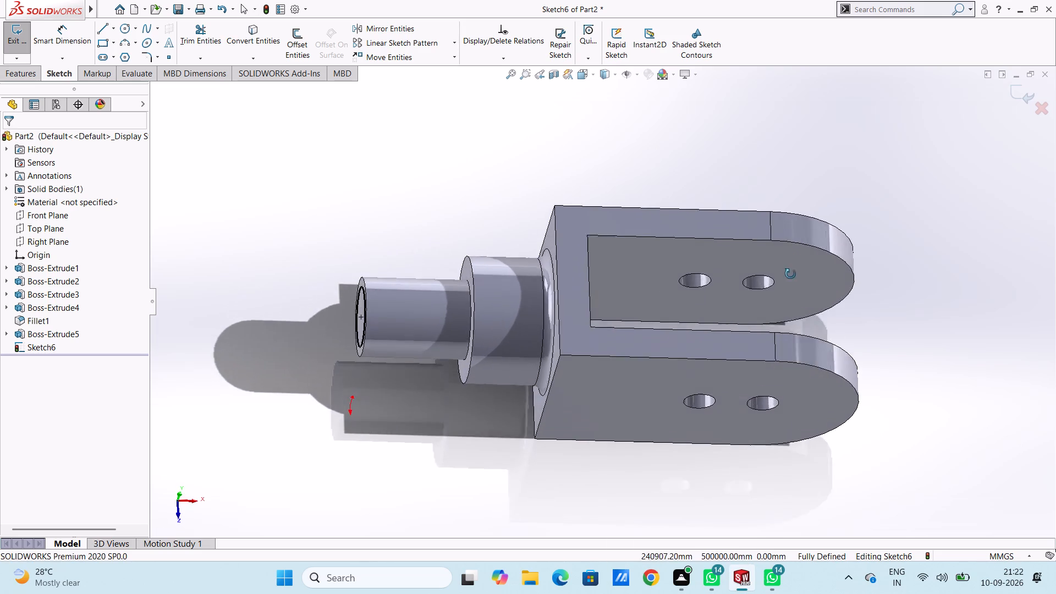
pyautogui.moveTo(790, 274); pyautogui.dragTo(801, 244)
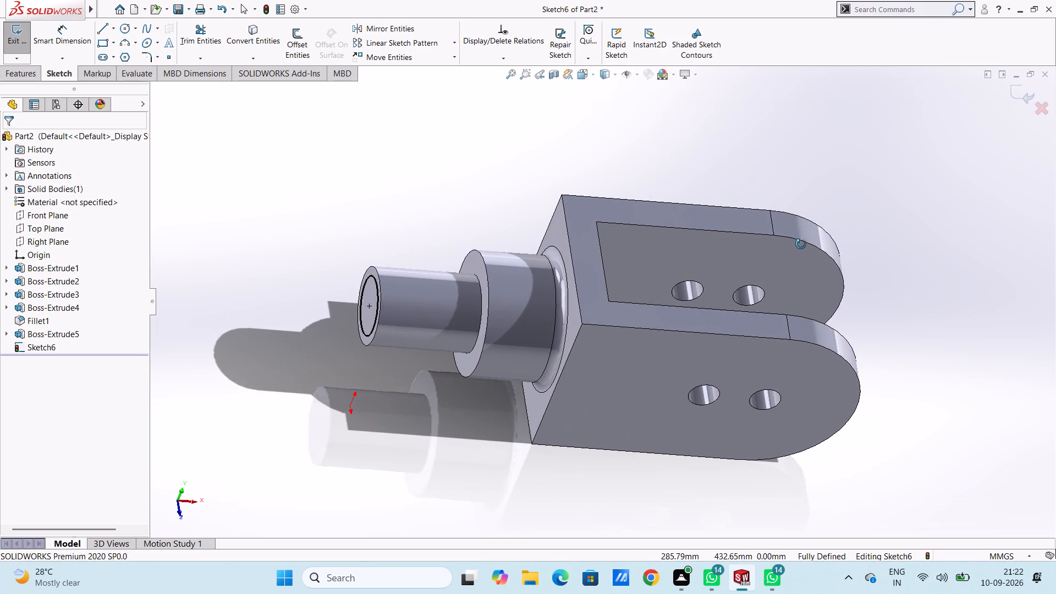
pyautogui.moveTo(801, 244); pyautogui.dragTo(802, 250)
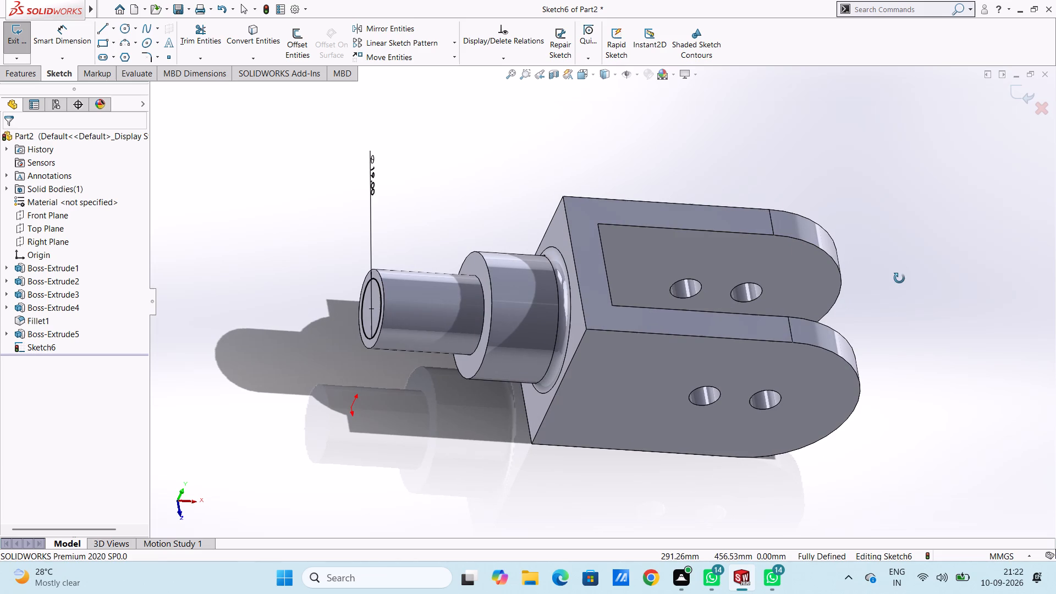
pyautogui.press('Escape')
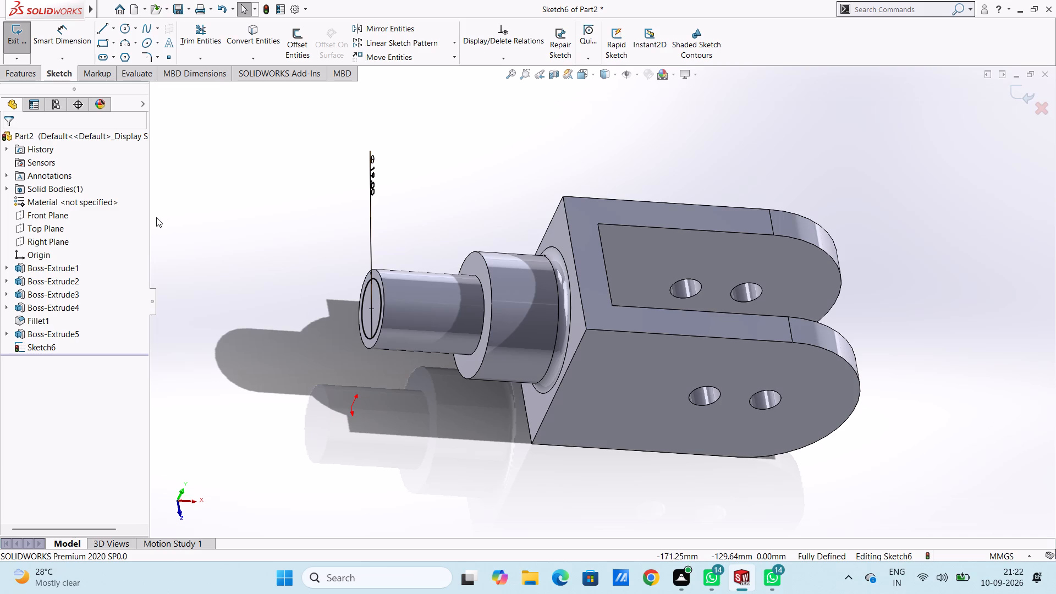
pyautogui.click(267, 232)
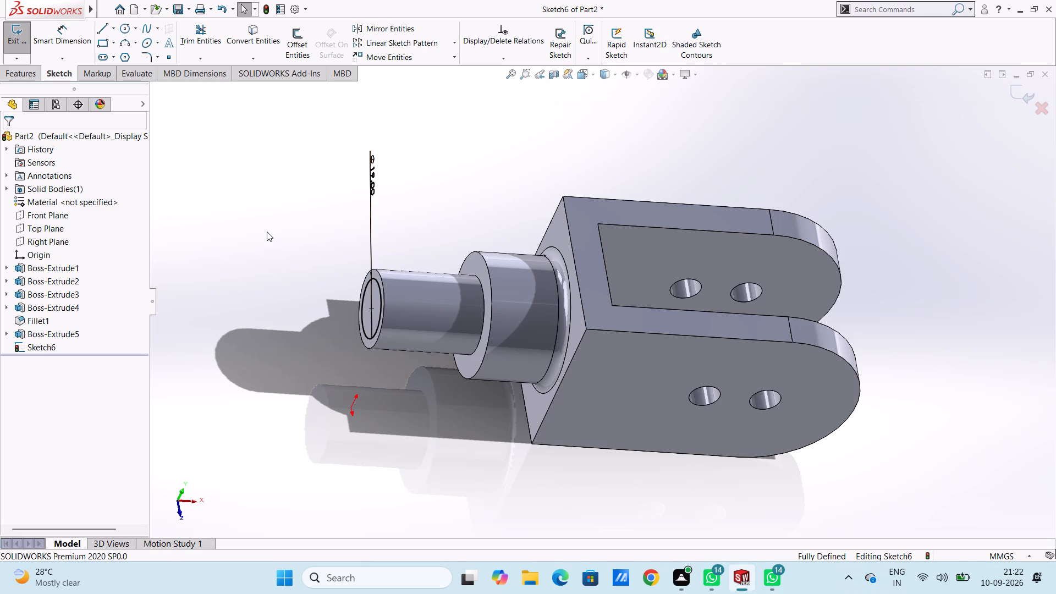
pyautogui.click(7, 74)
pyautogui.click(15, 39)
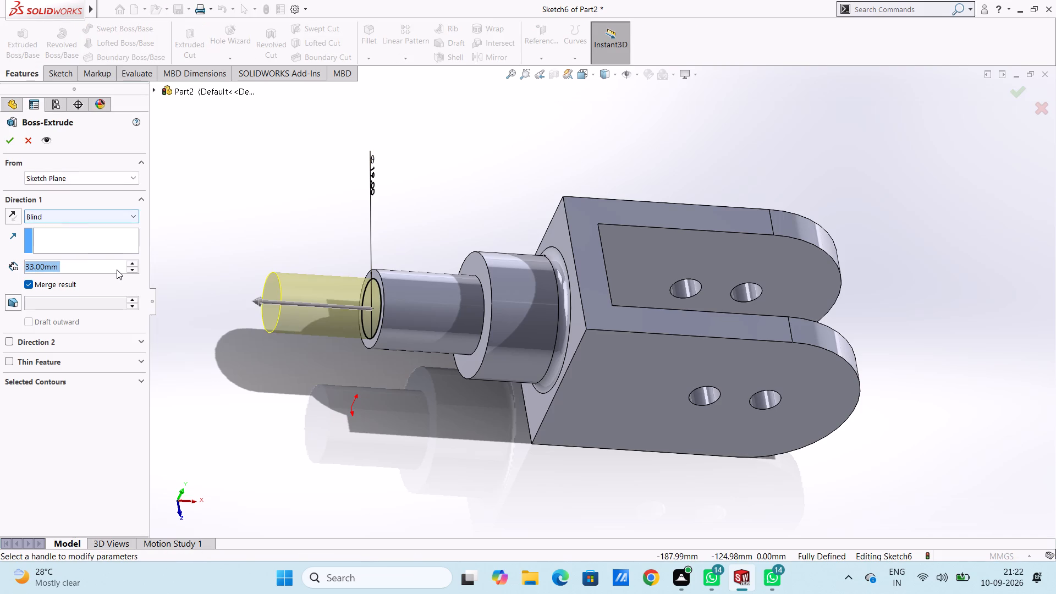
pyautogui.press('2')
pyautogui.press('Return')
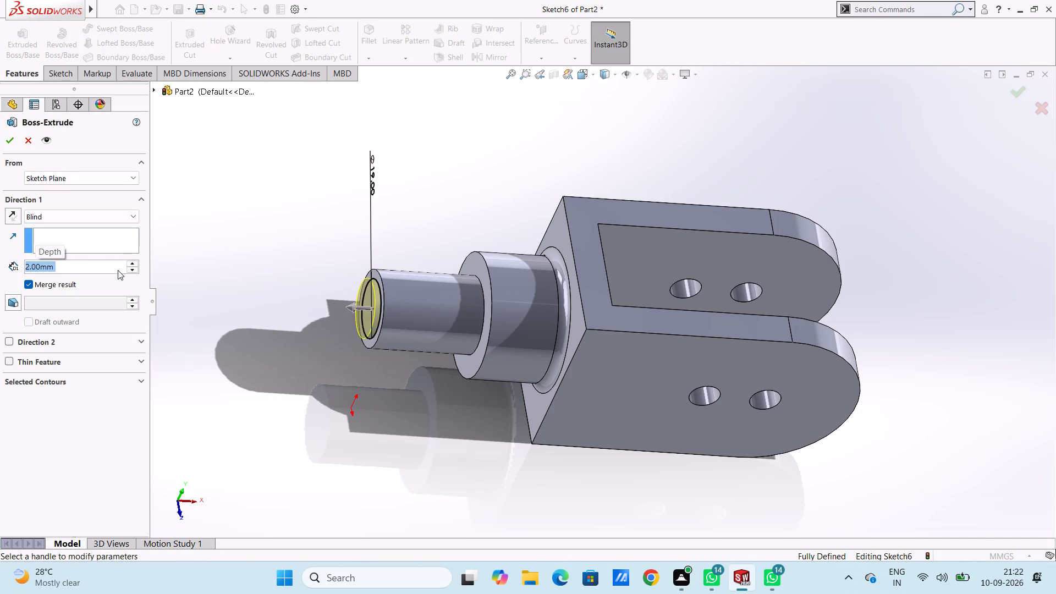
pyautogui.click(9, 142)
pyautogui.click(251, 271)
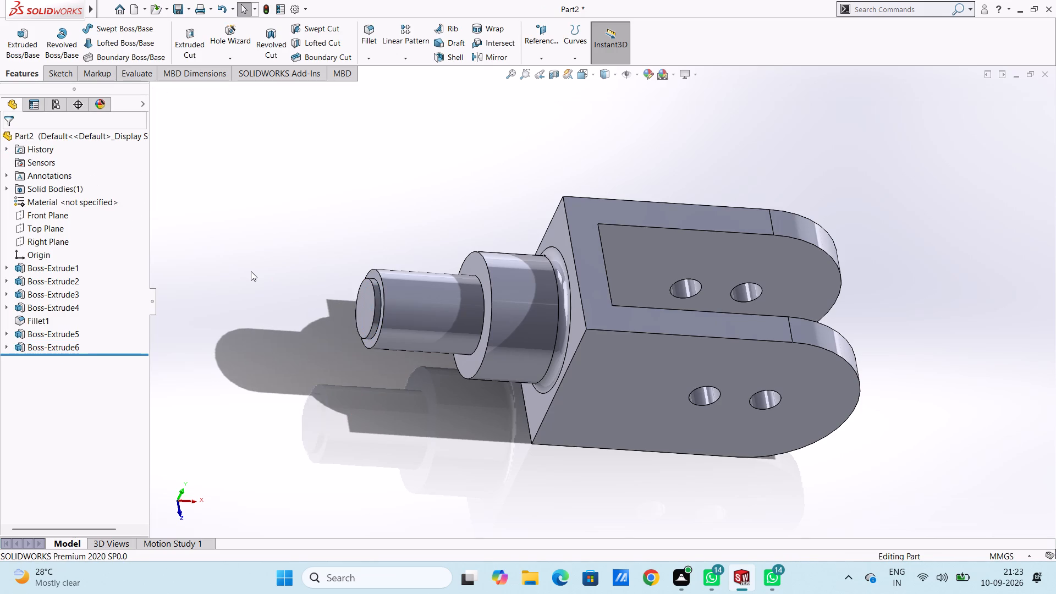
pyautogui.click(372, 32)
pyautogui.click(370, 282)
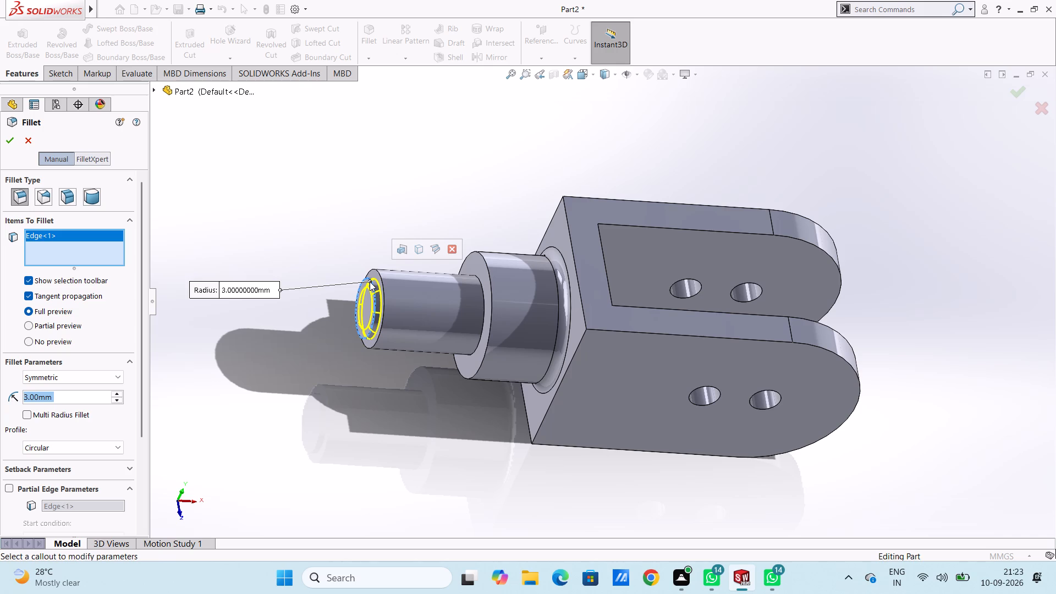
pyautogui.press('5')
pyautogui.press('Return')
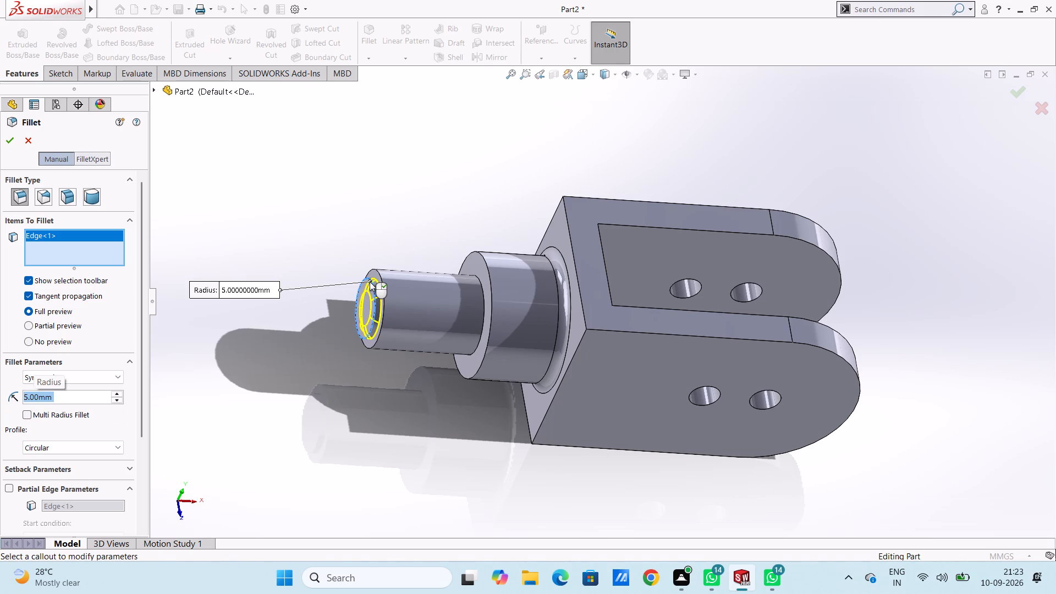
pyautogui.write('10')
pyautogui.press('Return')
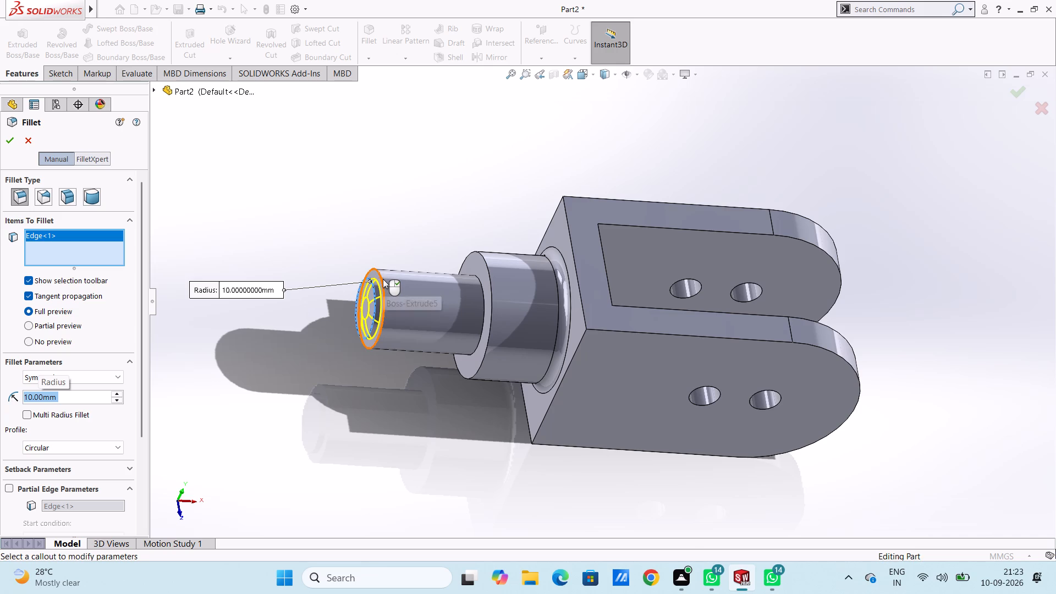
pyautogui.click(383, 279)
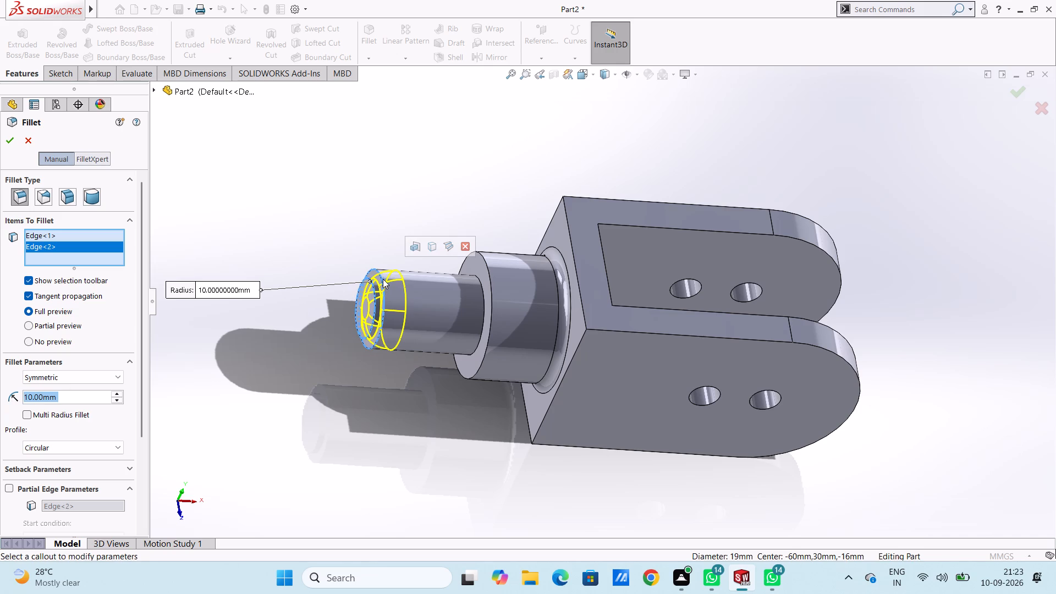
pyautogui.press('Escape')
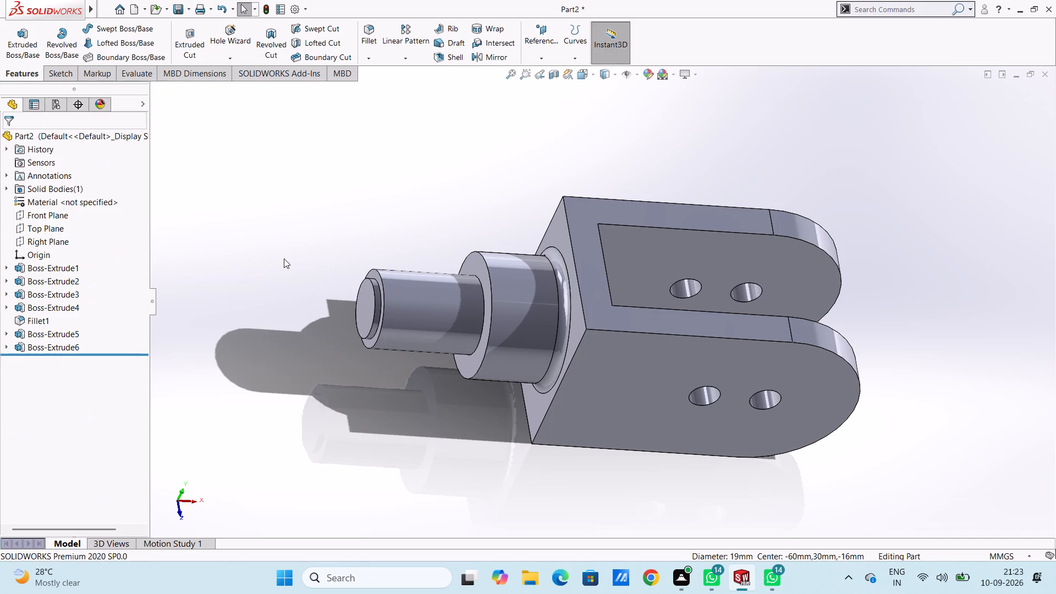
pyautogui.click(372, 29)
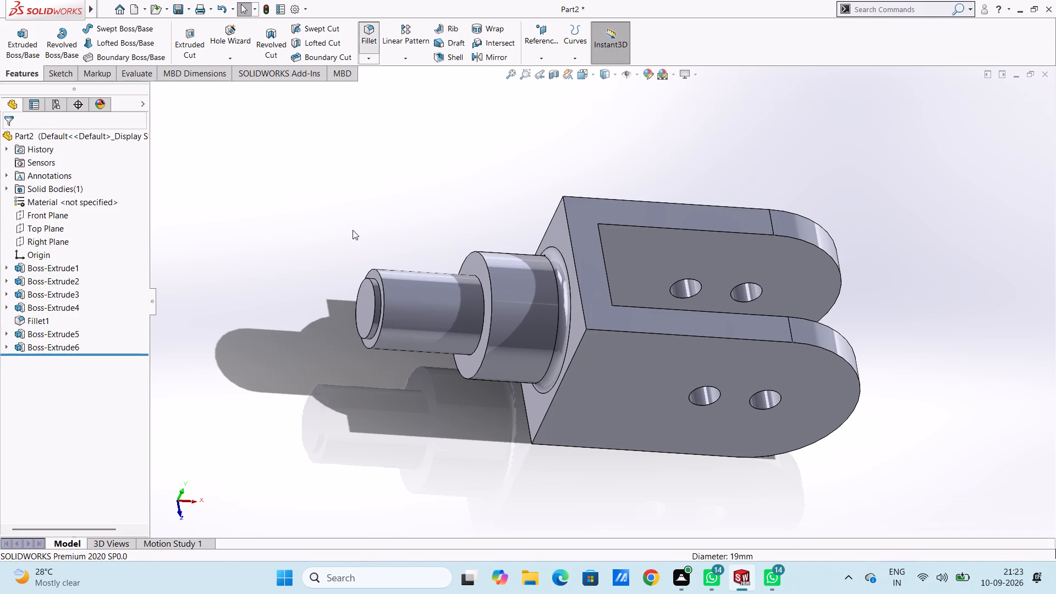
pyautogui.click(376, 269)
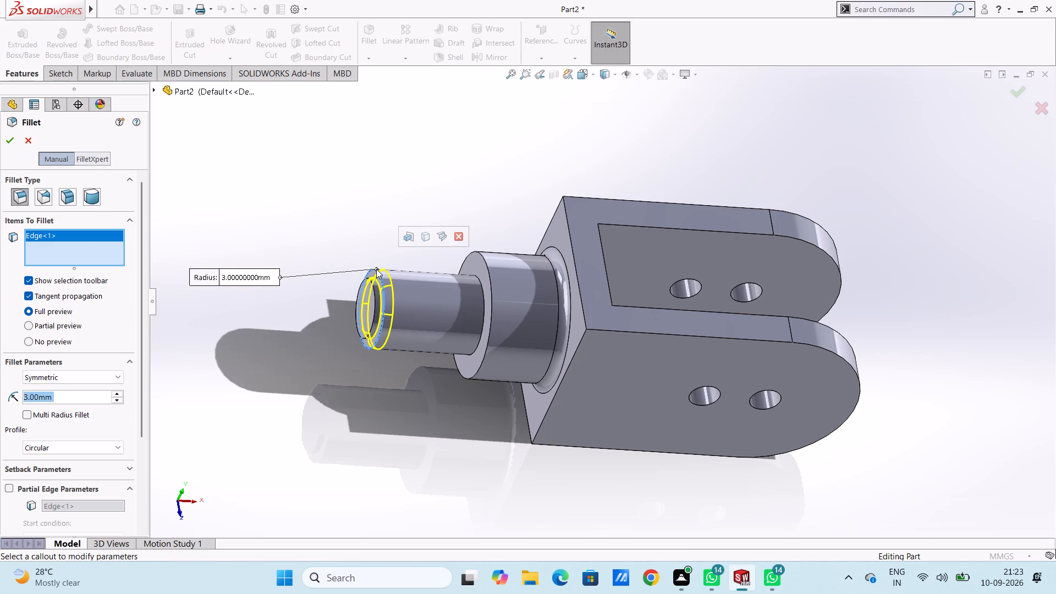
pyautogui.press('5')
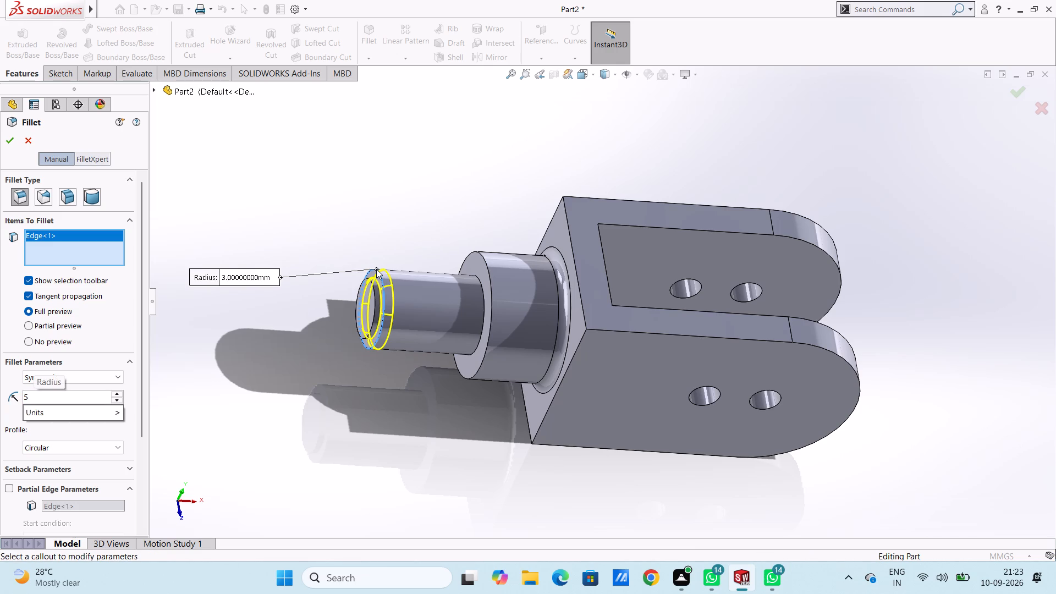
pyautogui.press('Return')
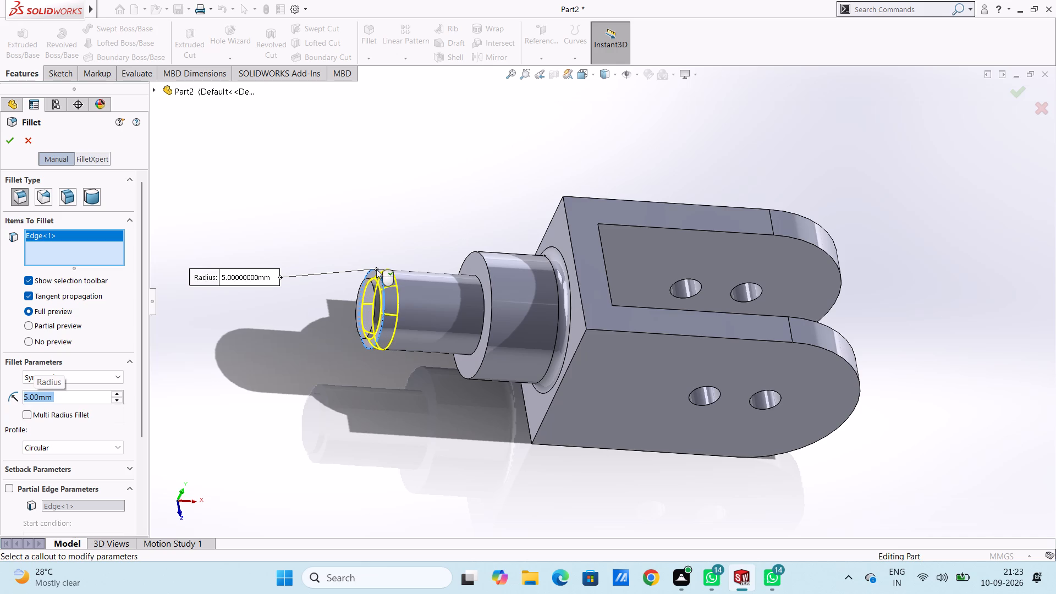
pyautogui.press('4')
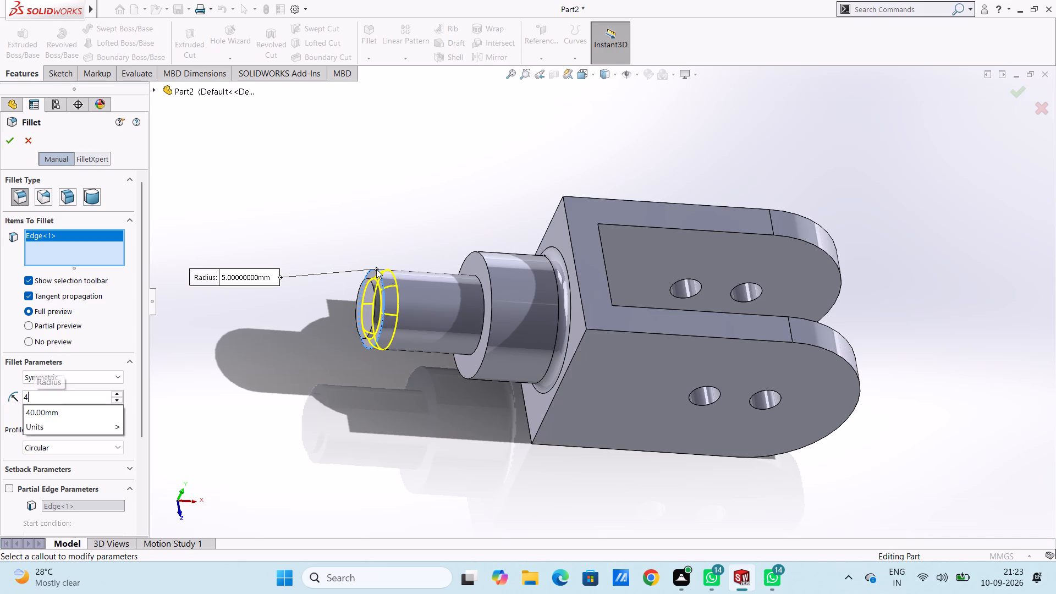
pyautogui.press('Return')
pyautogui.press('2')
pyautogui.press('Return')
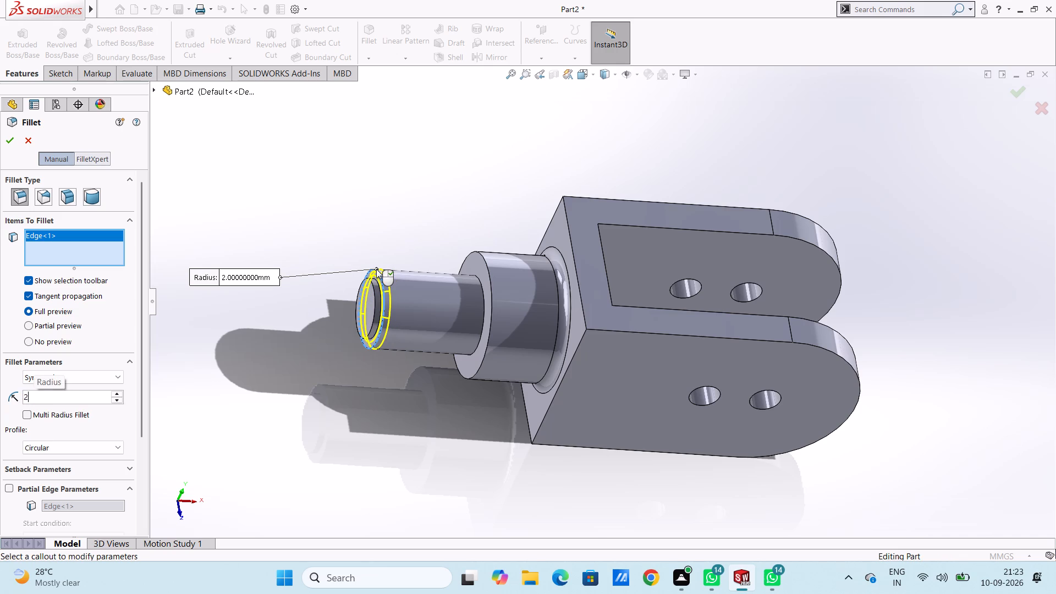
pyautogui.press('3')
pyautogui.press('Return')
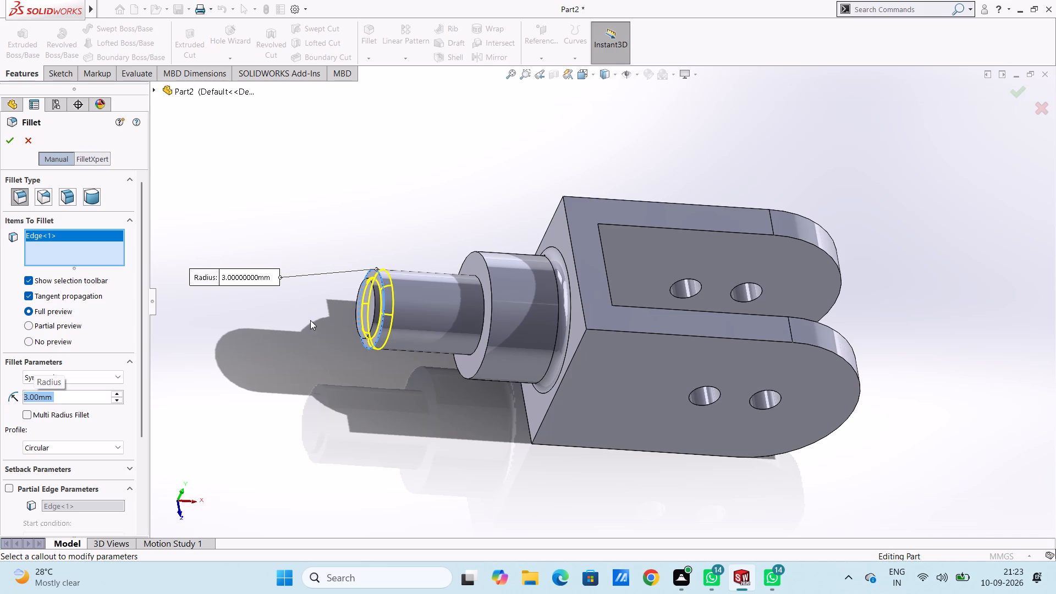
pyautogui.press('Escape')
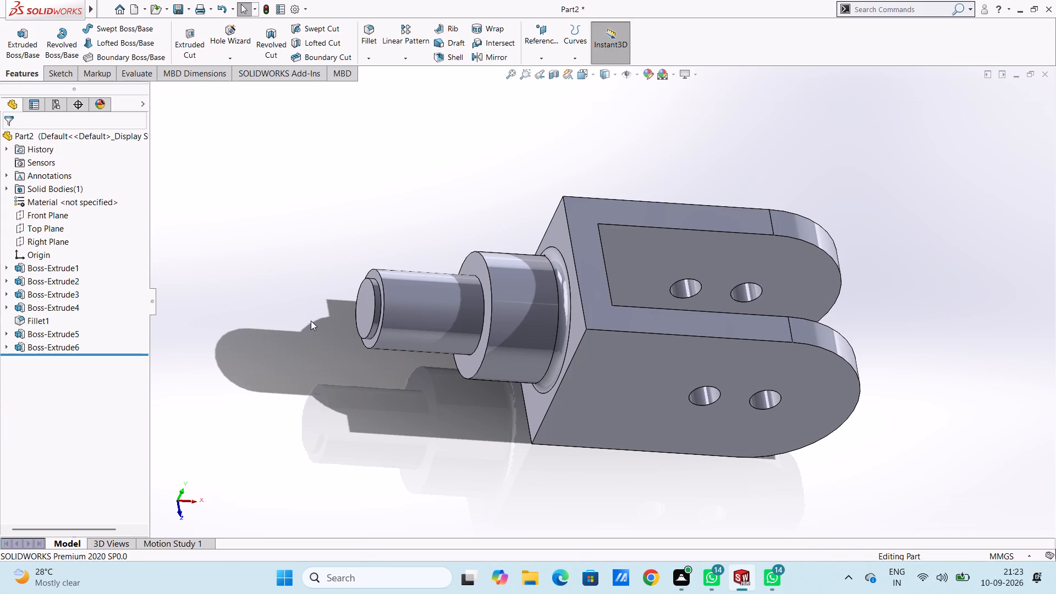
# Undo the 2 mm extrusion and the whole 19 mm circle sketch on the end face of the 25 mm shank.
pyautogui.hotkey('ctrl', 'z')
pyautogui.hotkey('ctrl', 'z')
pyautogui.hotkey('ctrl', 'z')
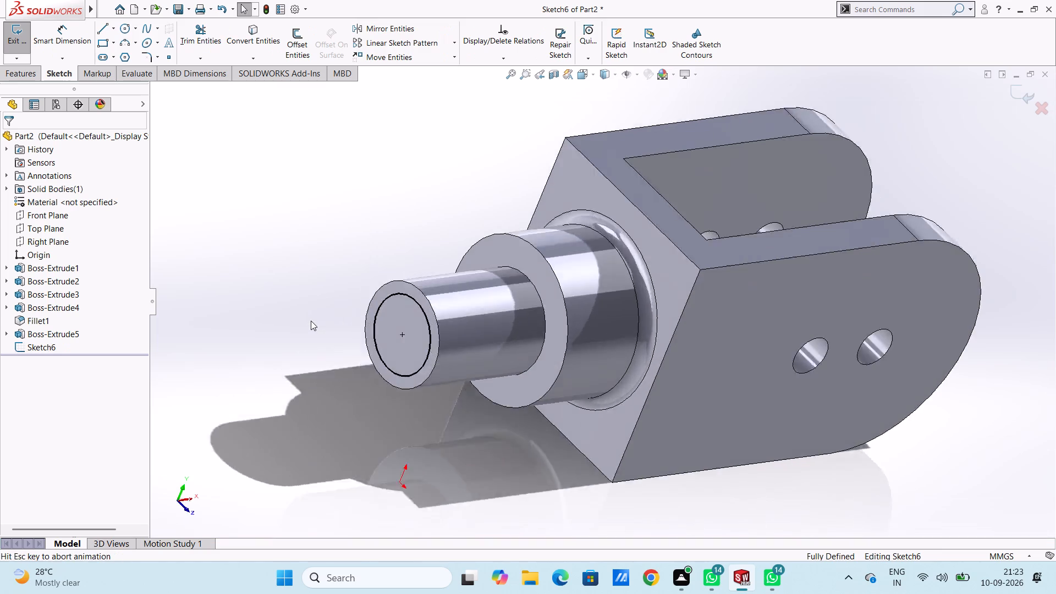
pyautogui.hotkey('ctrl', 'z')
pyautogui.hotkey('ctrl', 'z')
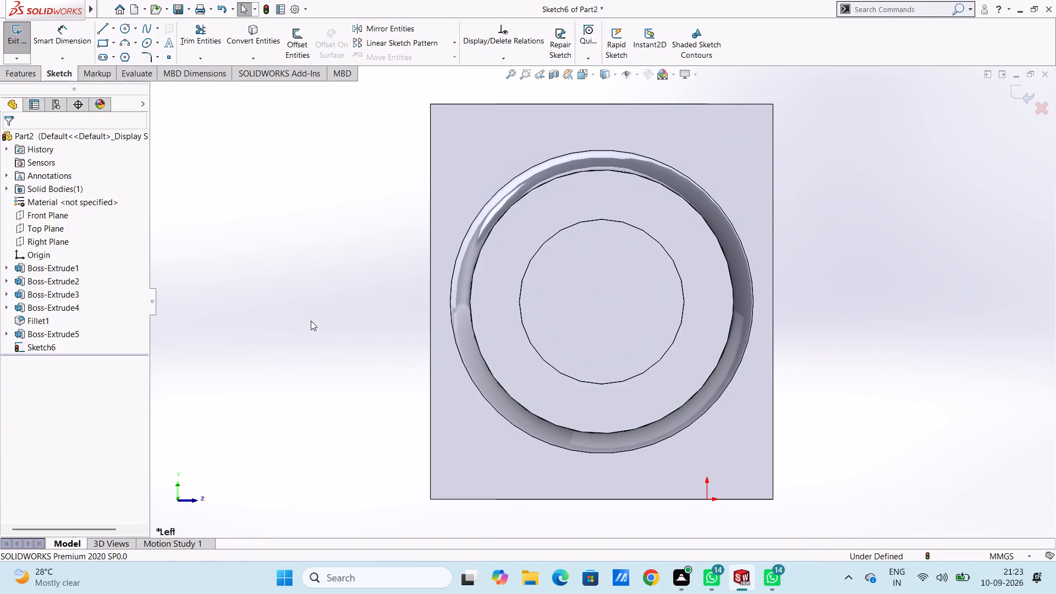
pyautogui.rightClick(879, 306)
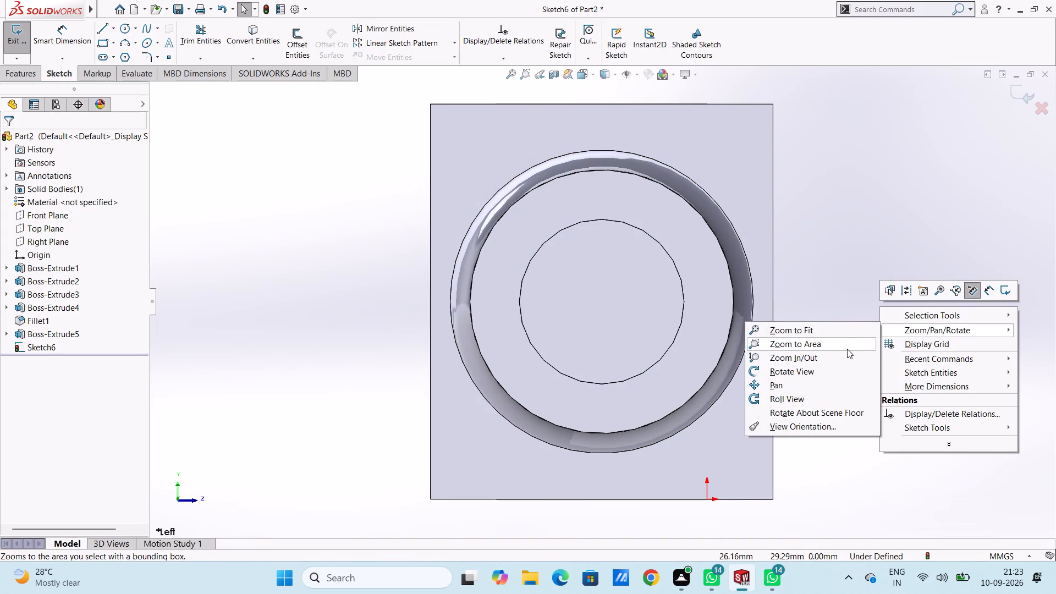
pyautogui.click(834, 372)
pyautogui.moveTo(883, 368); pyautogui.dragTo(870, 368)
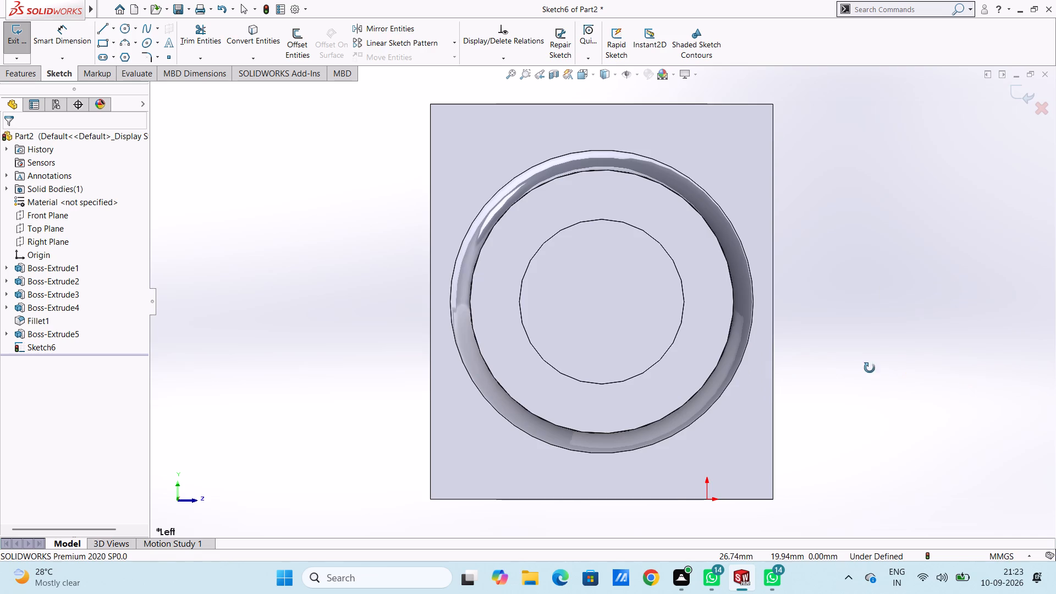
pyautogui.moveTo(870, 368); pyautogui.dragTo(812, 373)
pyautogui.keyDown('ctrl'); pyautogui.scroll(-4, 812, 373); pyautogui.keyUp('ctrl')
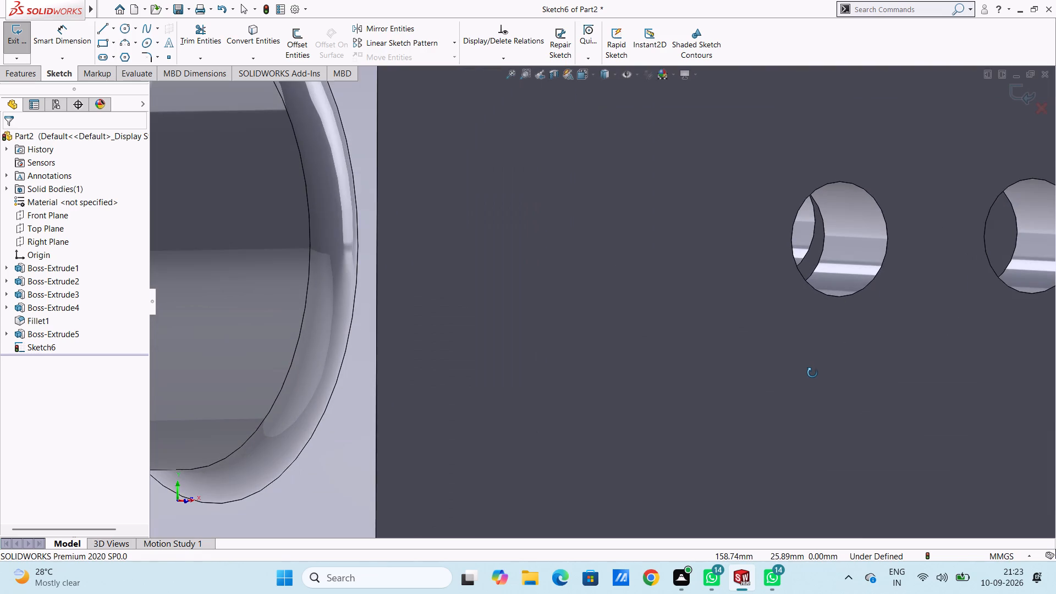
pyautogui.keyDown('ctrl'); pyautogui.scroll(6, 812, 373); pyautogui.keyUp('ctrl')
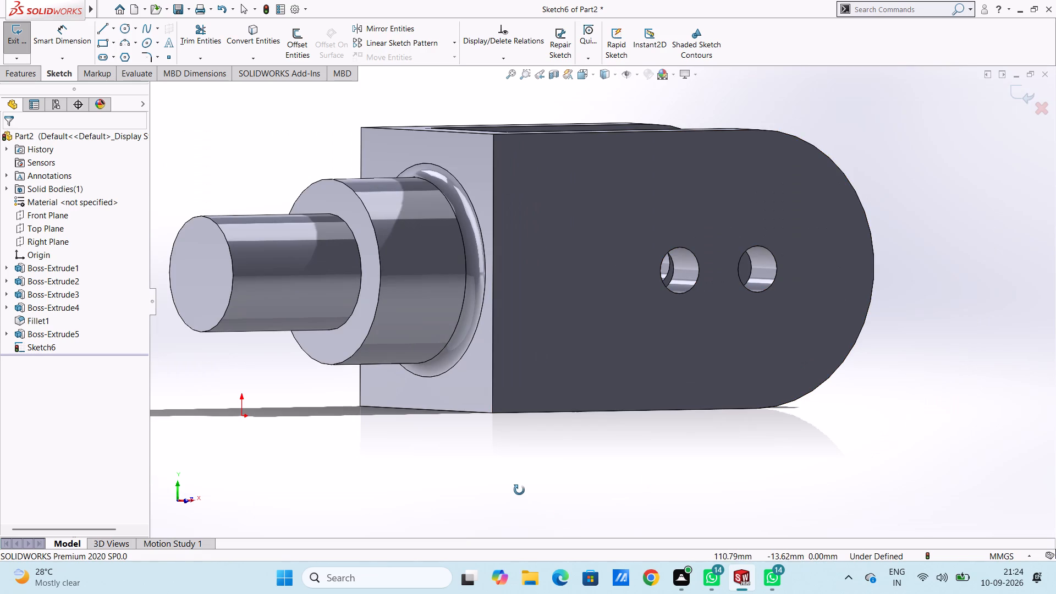
pyautogui.press('Escape')
pyautogui.press('Escape')
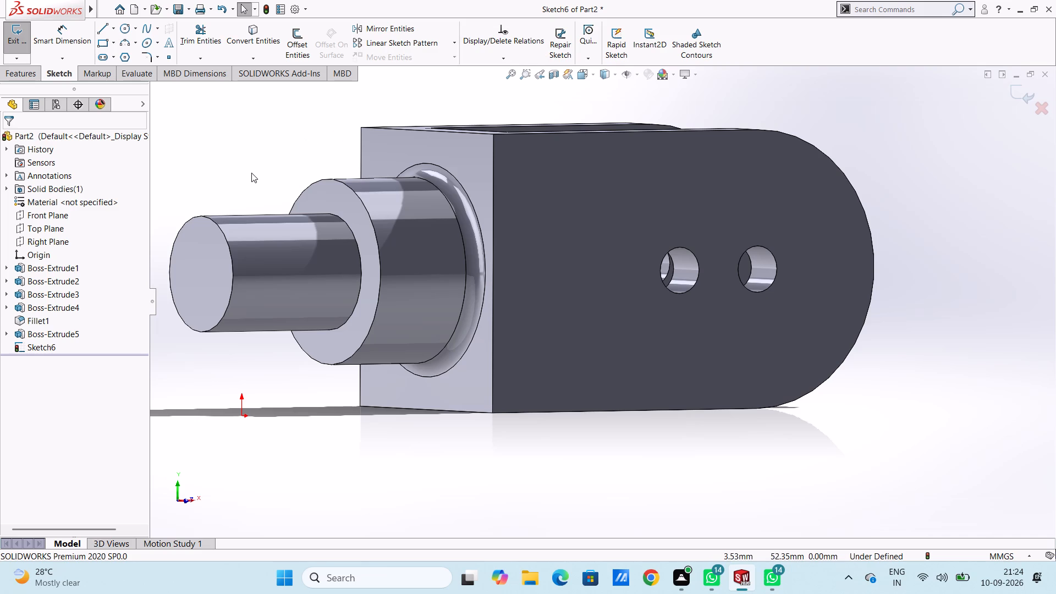
pyautogui.hotkey('ctrl', 'z')
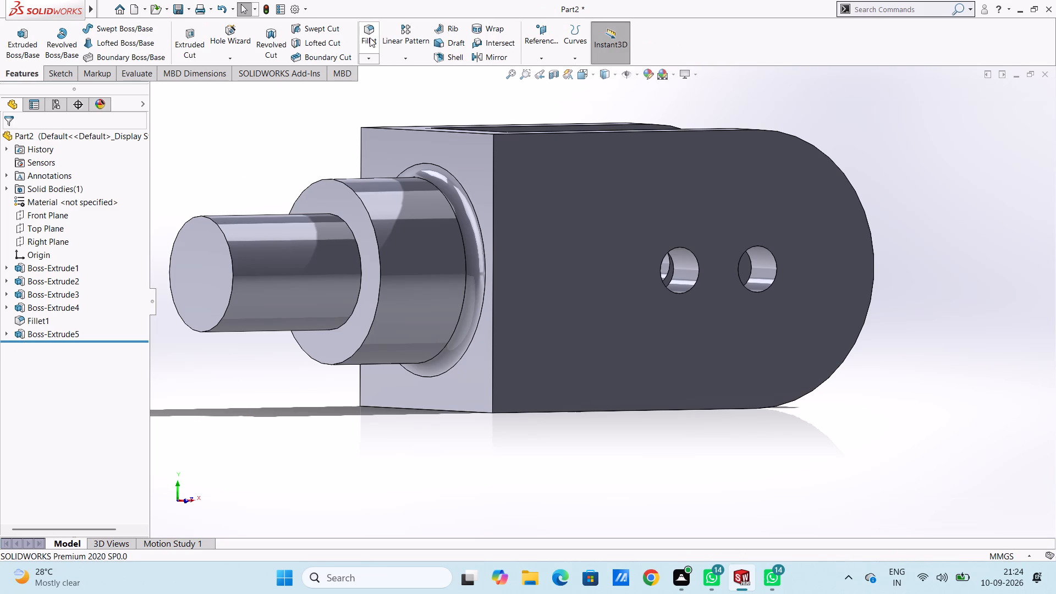
# Fillet the outer end edge of the 25 mm shank with a 3 mm radius.
pyautogui.click(370, 37)
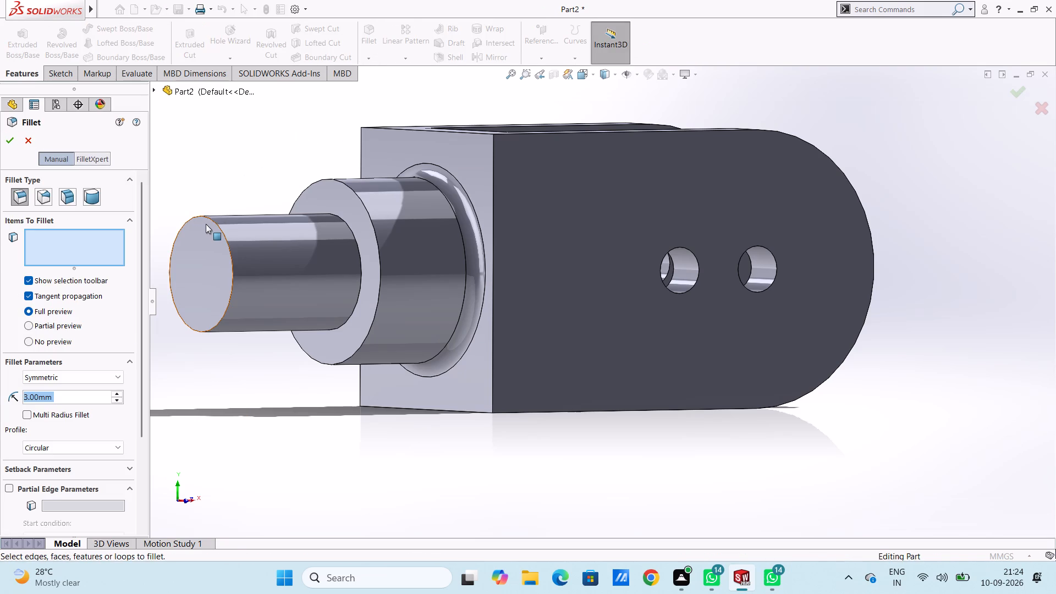
pyautogui.click(219, 227)
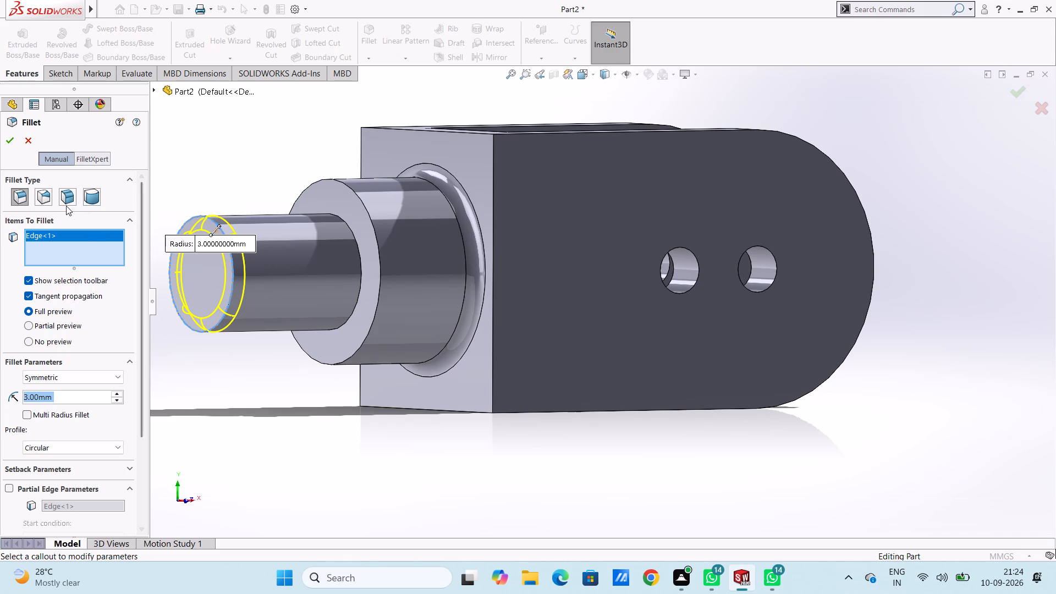
pyautogui.click(8, 144)
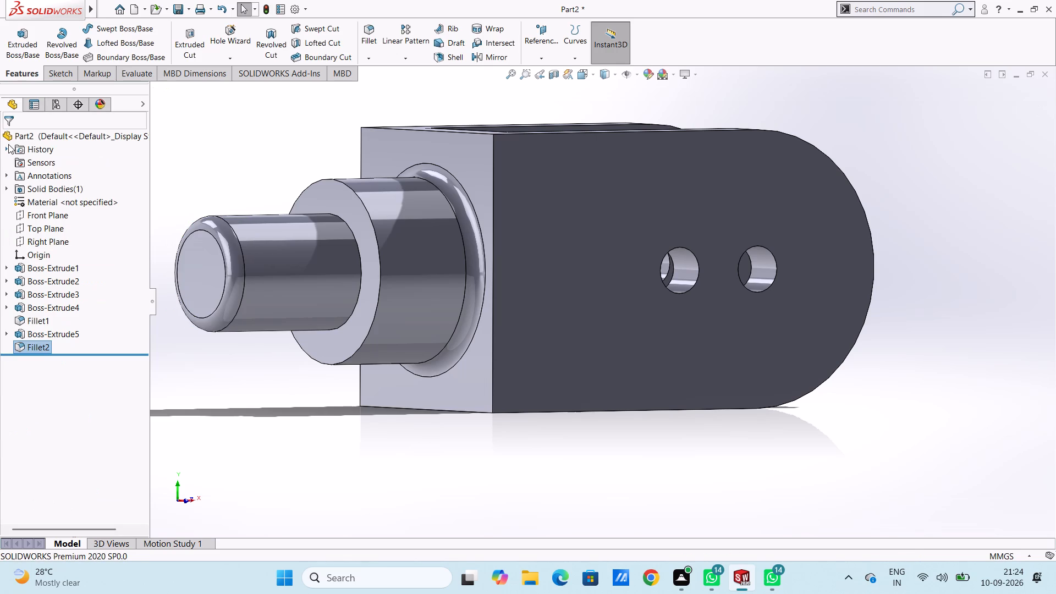
# Examine the finished bracket from the standard orthographic directions, ending in the isometric view.
pyautogui.click(167, 137)
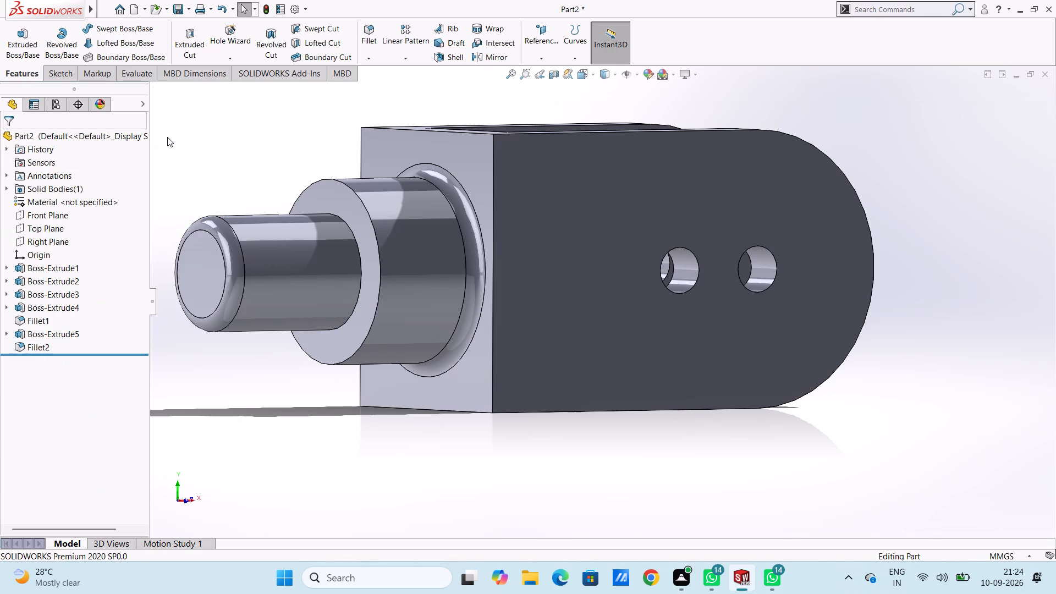
pyautogui.hotkey('ctrl', '3')
pyautogui.hotkey('ctrl', '4')
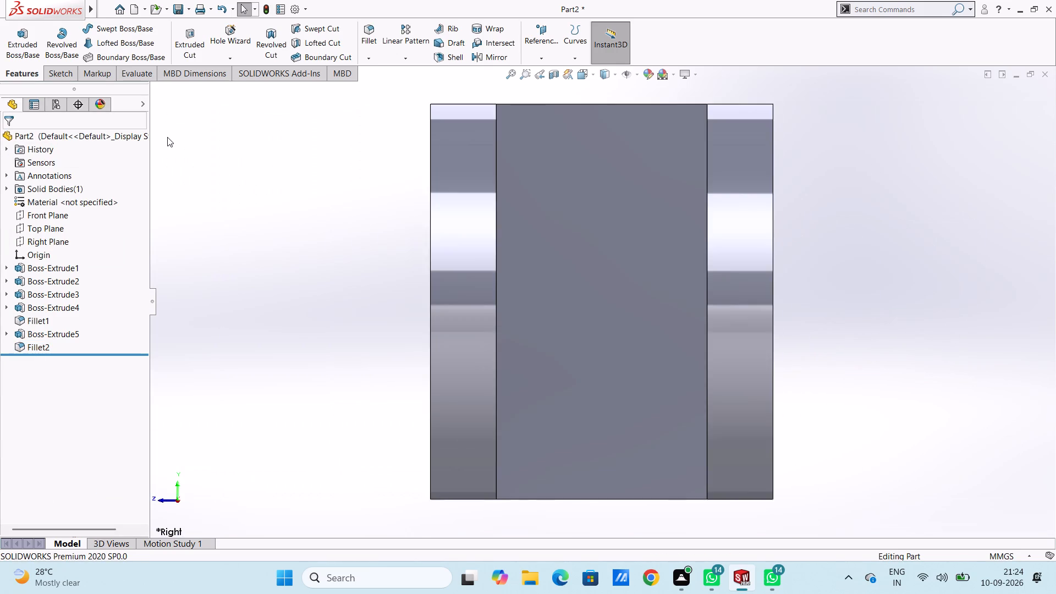
pyautogui.hotkey('ctrl', '5')
pyautogui.hotkey('ctrl', '6')
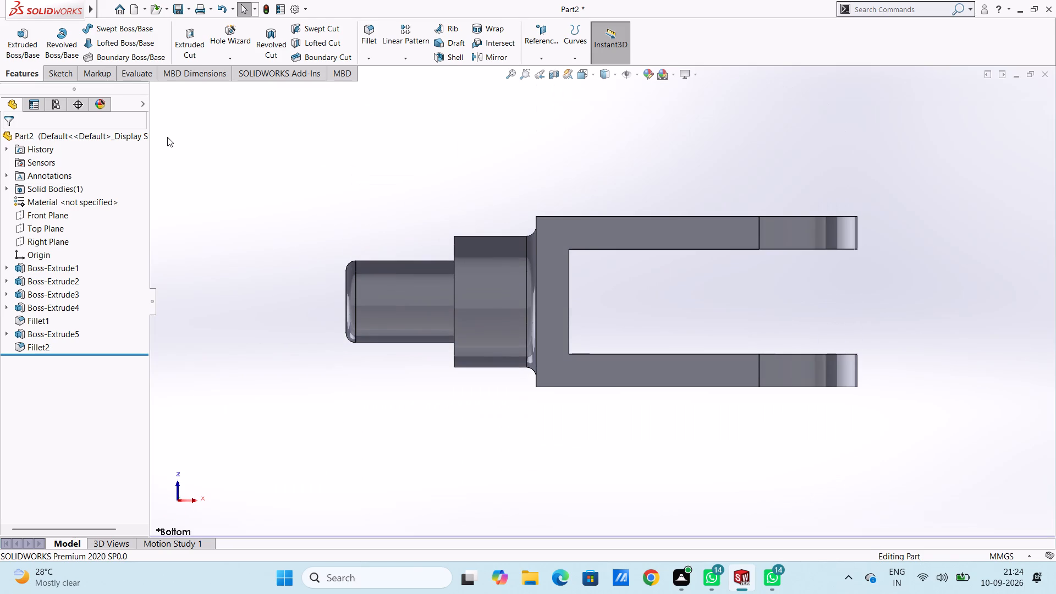
pyautogui.hotkey('ctrl', '7')
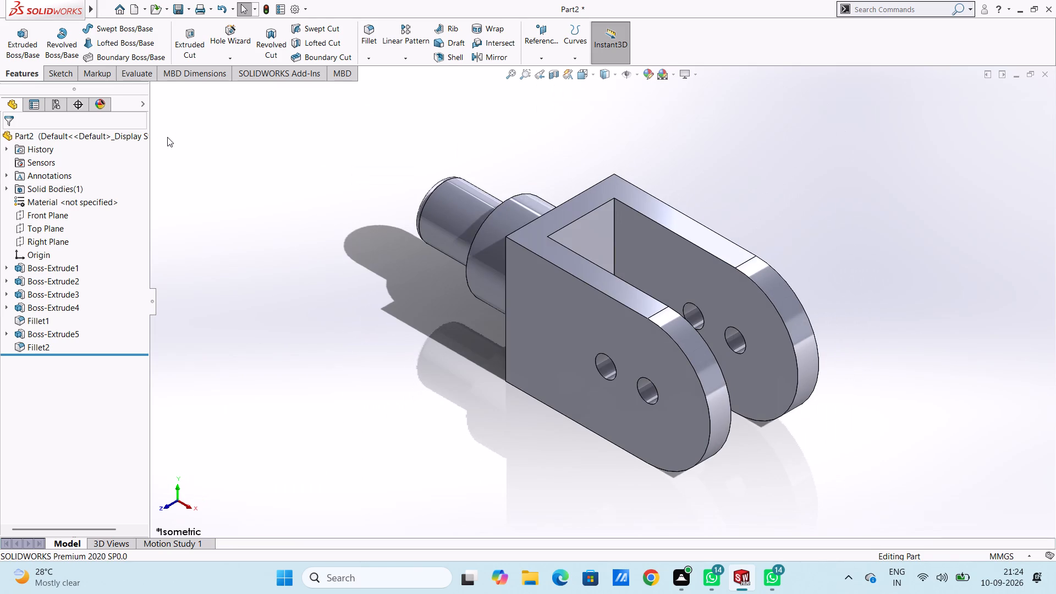
pyautogui.click(260, 187)
# Change the appearance colour of the whole part to white from the standard swatches.
pyautogui.click(646, 76)
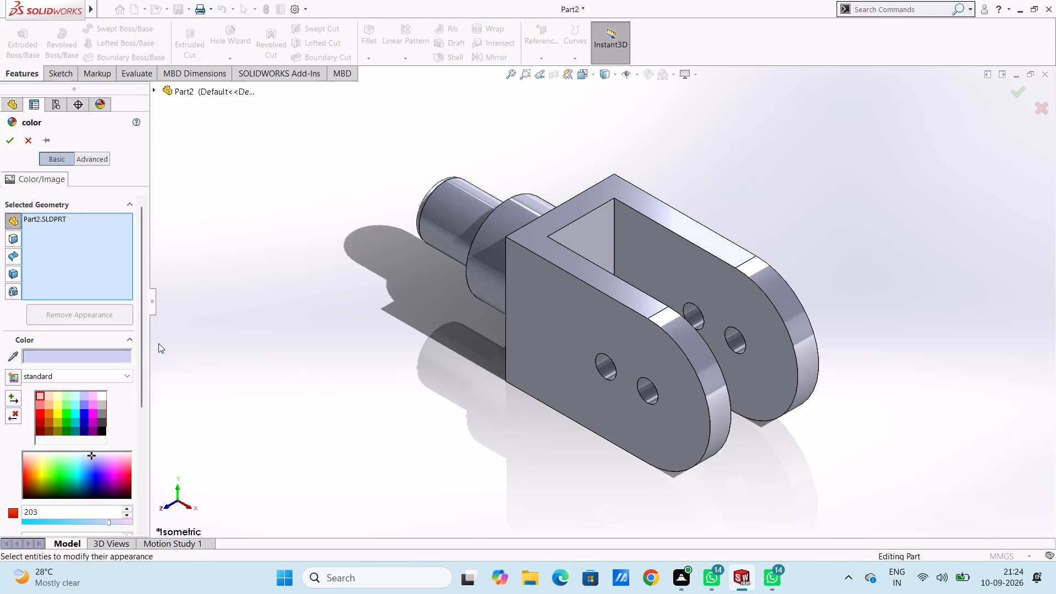
pyautogui.click(103, 396)
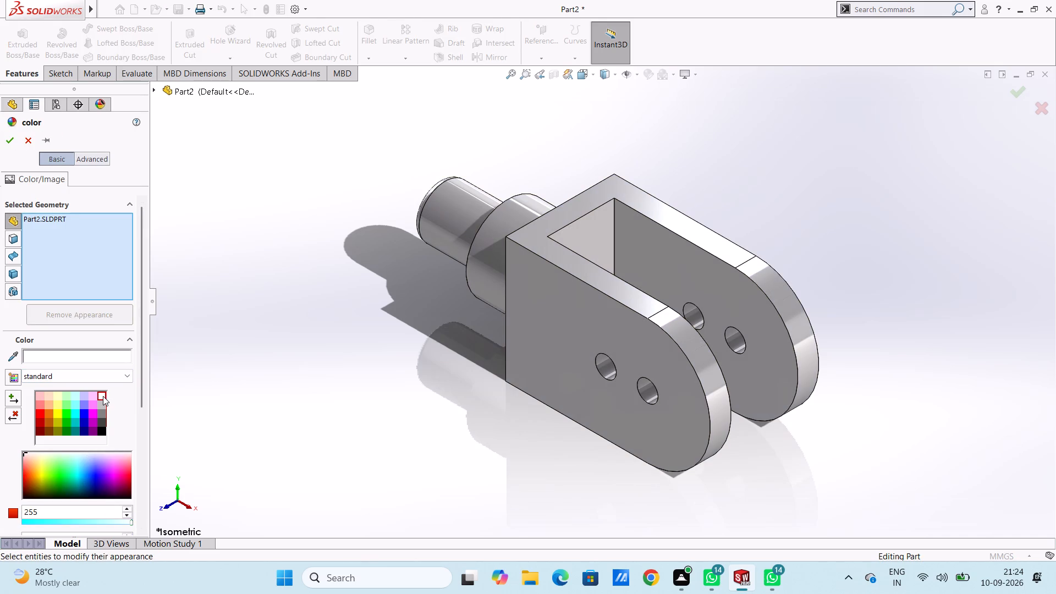
pyautogui.click(224, 359)
pyautogui.moveTo(224, 359); pyautogui.dragTo(226, 310)
pyautogui.moveTo(226, 310); pyautogui.dragTo(112, 182)
pyautogui.click(7, 144)
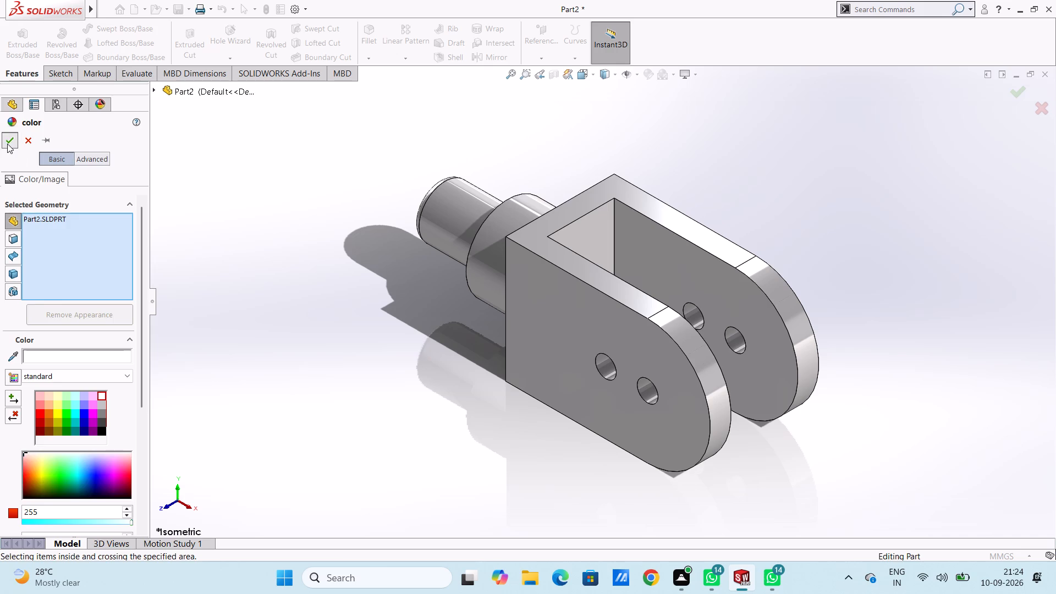
pyautogui.click(200, 211)
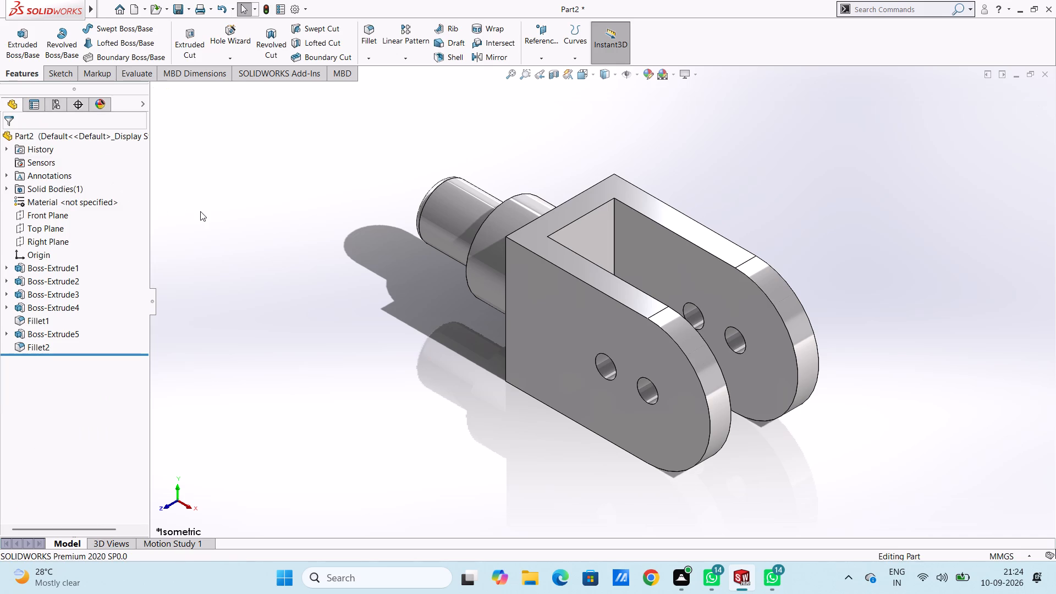
# Save the part in the Documents folder as a SOLIDWORKS Part named "twin ear pin mounting housing".
pyautogui.hotkey('ctrl', 's')
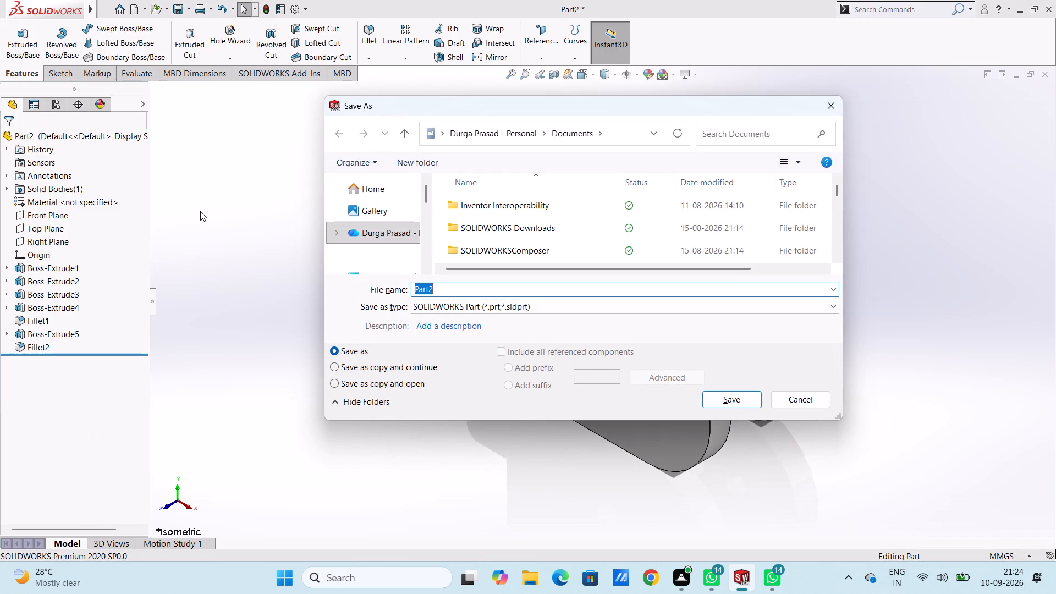
pyautogui.press('t')
pyautogui.press('w')
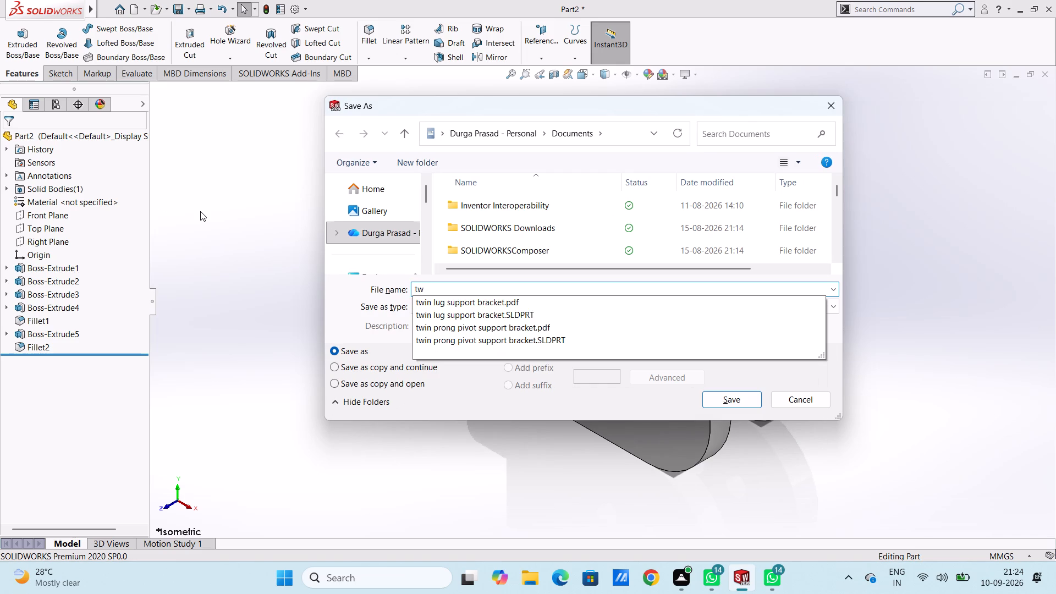
pyautogui.write('in')
pyautogui.press('space')
pyautogui.write('ear')
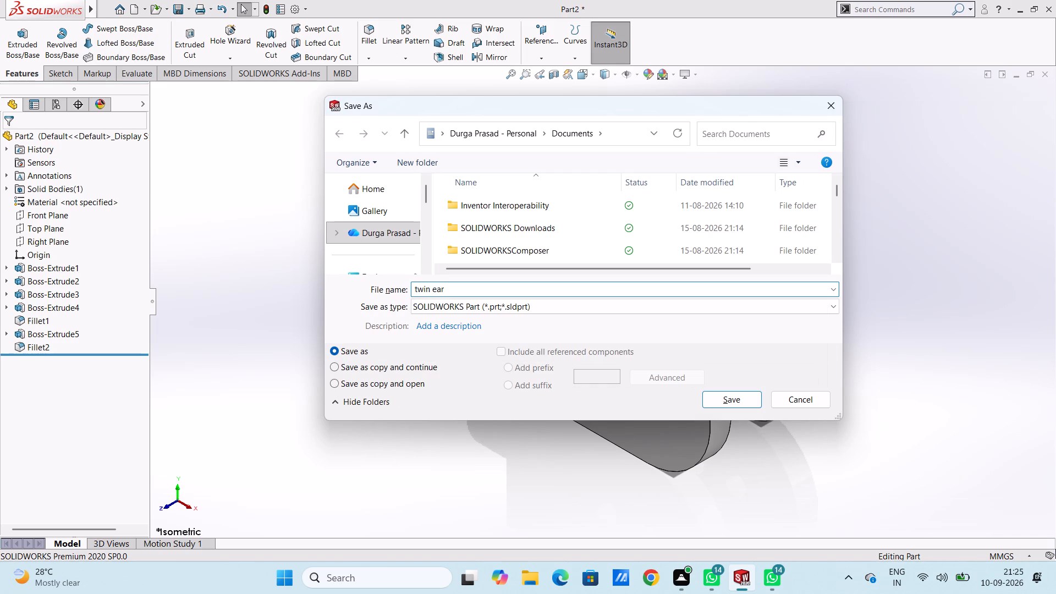
pyautogui.press('space')
pyautogui.write('pin')
pyautogui.press('space')
pyautogui.write('mounting')
pyautogui.press('space')
pyautogui.write('housing')
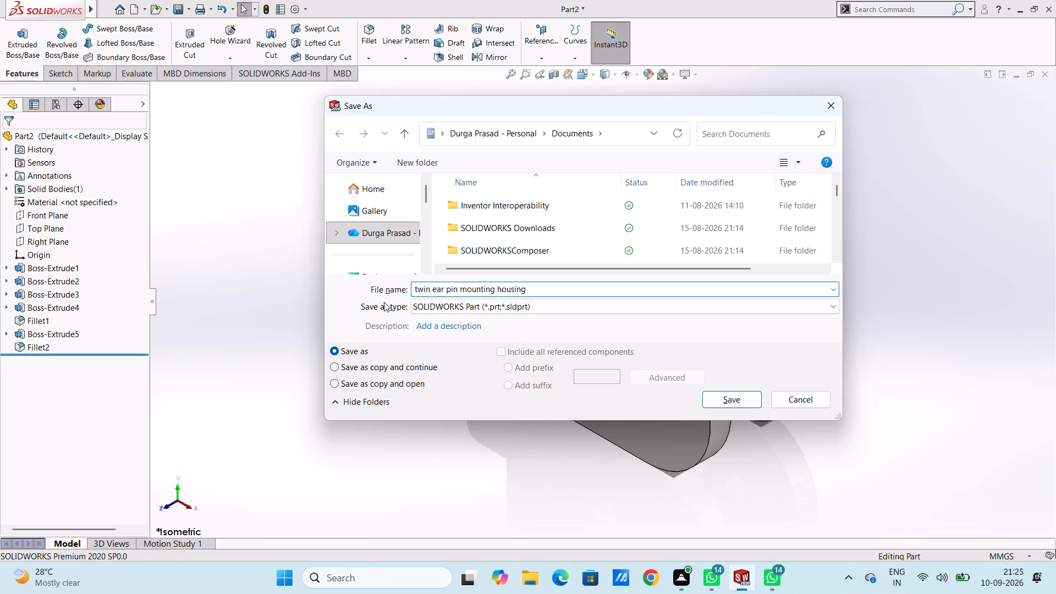
pyautogui.click(726, 395)
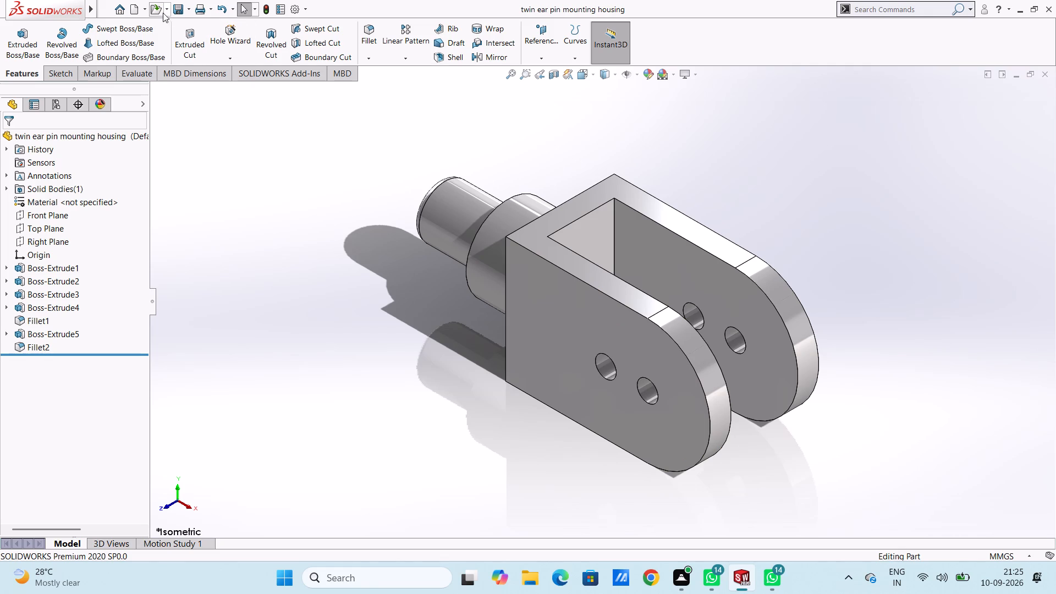
# Save a PDF copy of the part in the Documents folder under the same name, "twin ear pin mounting housing".
pyautogui.click(187, 10)
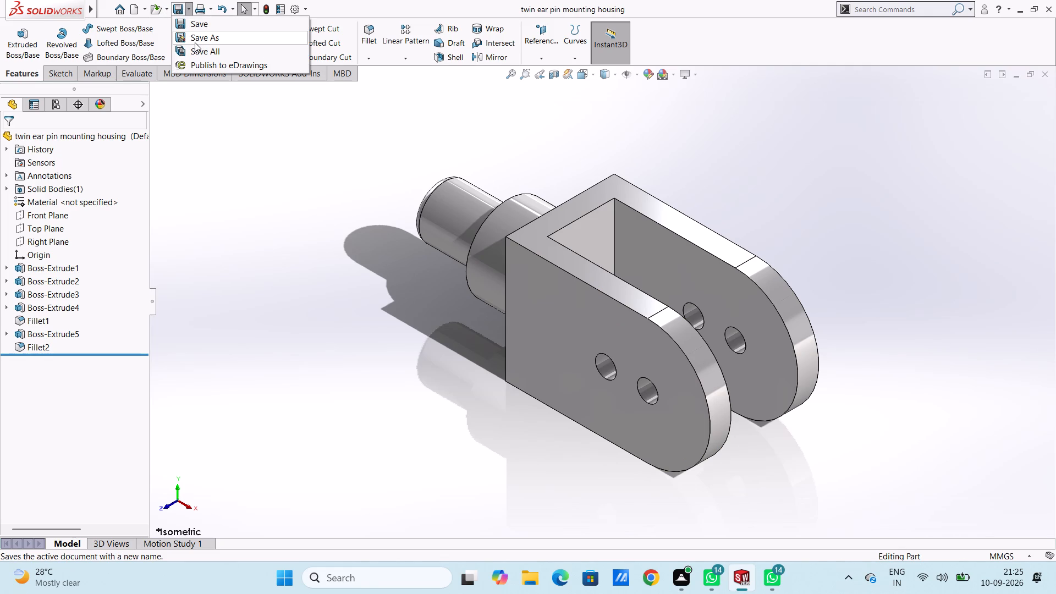
pyautogui.click(195, 42)
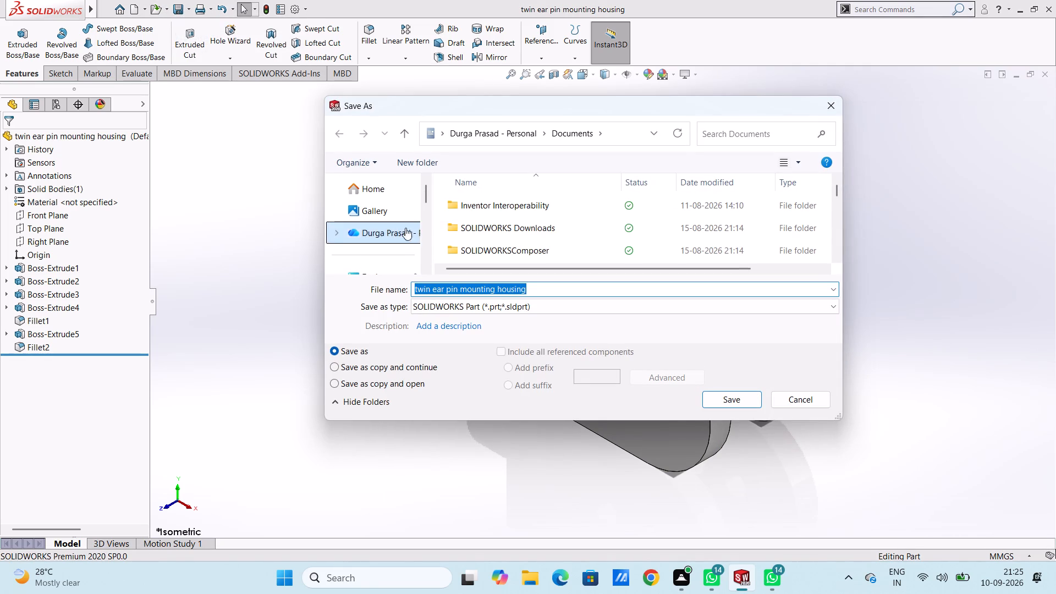
pyautogui.click(580, 309)
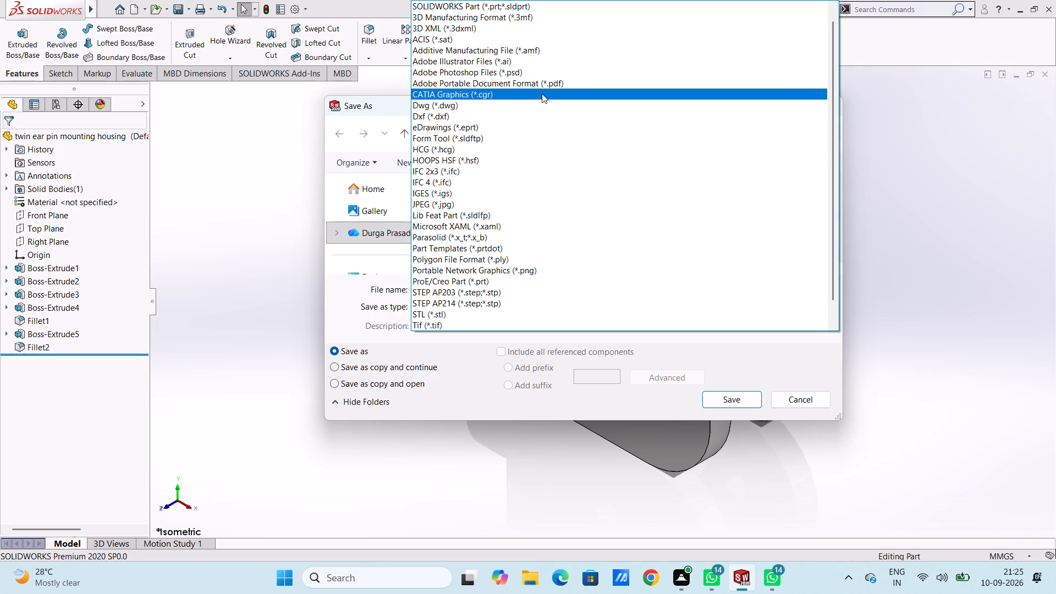
pyautogui.click(541, 84)
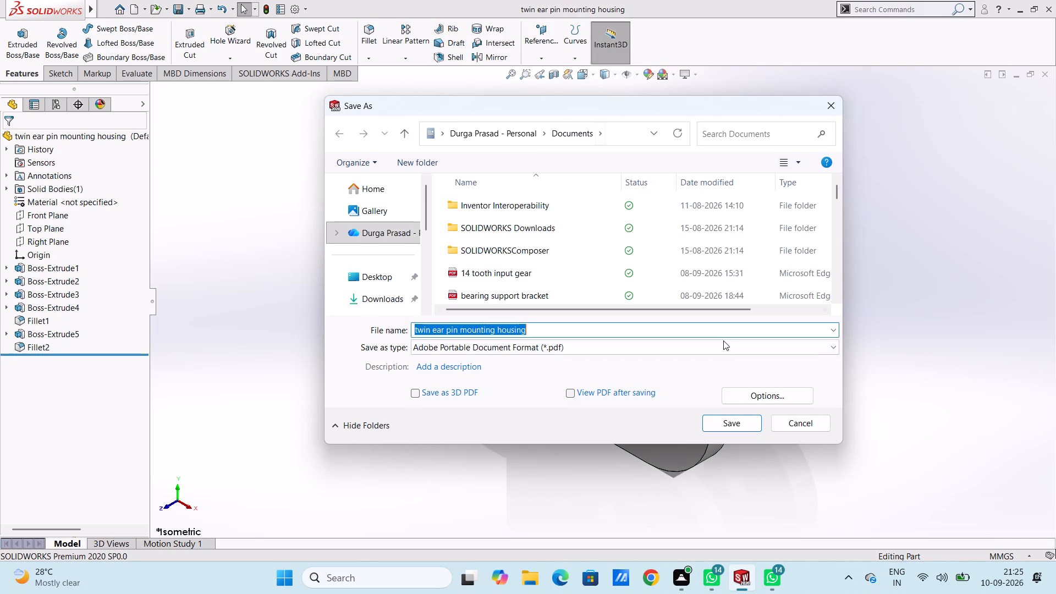
pyautogui.click(729, 425)
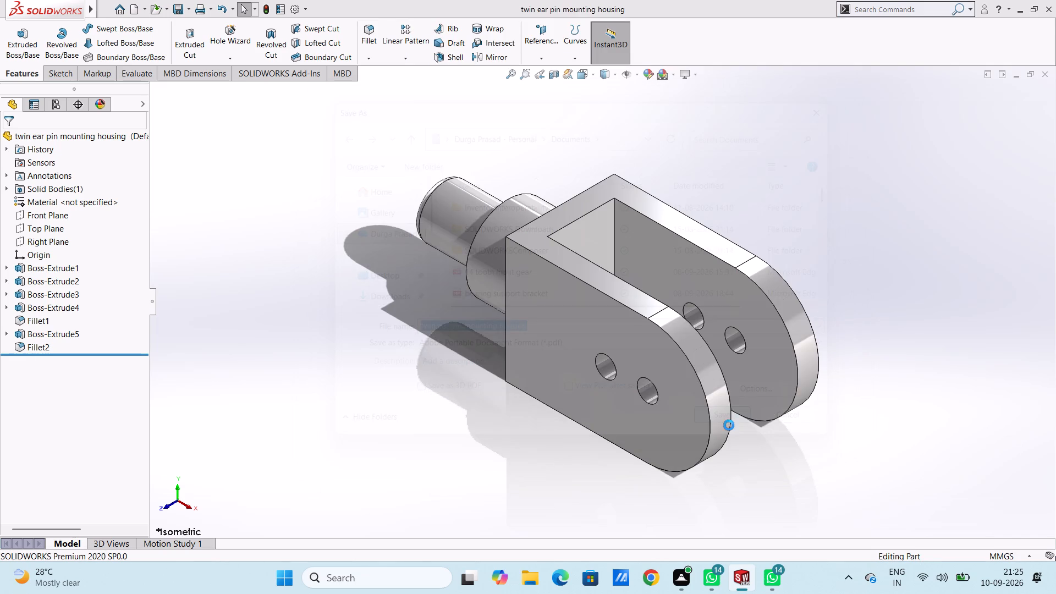
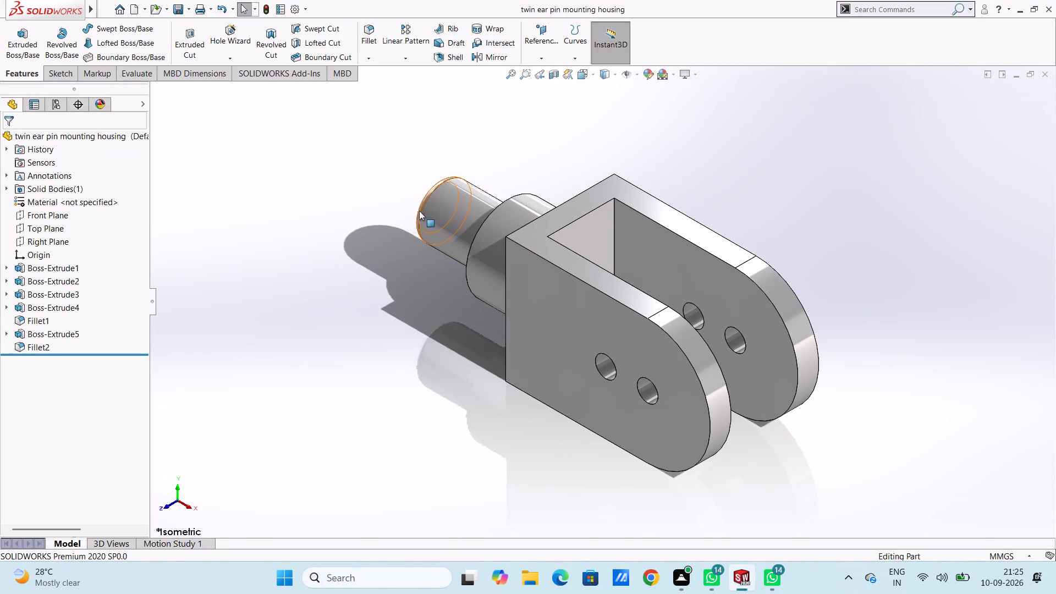
# Examine the features and driving dimensions of the finished bracket's two D-shaped plates, connecting wall and stepped shank by selecting their faces in turn.
pyautogui.click(388, 299)
pyautogui.click(411, 386)
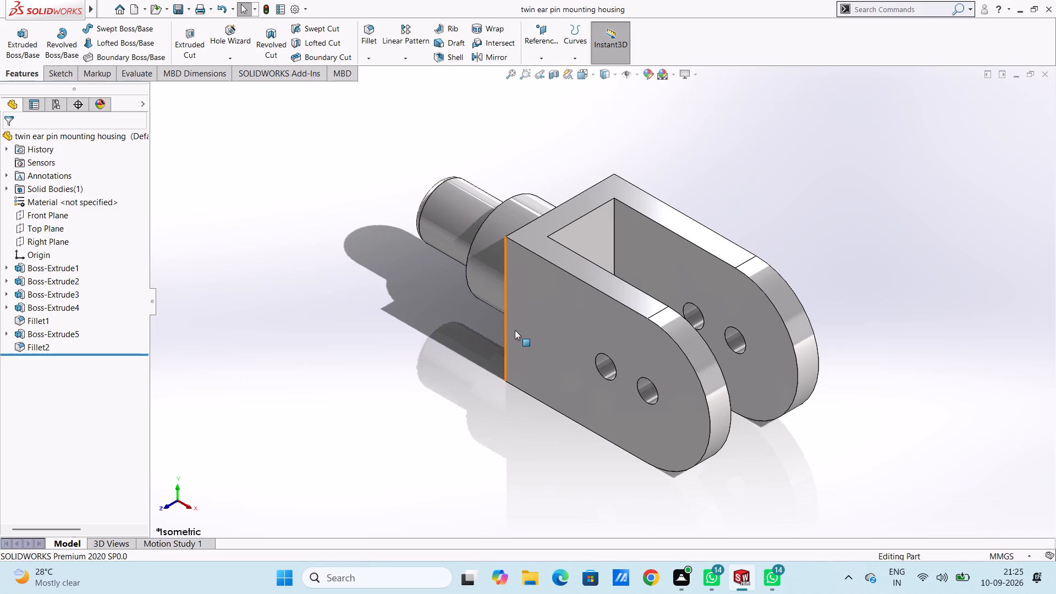
pyautogui.click(525, 333)
pyautogui.click(344, 340)
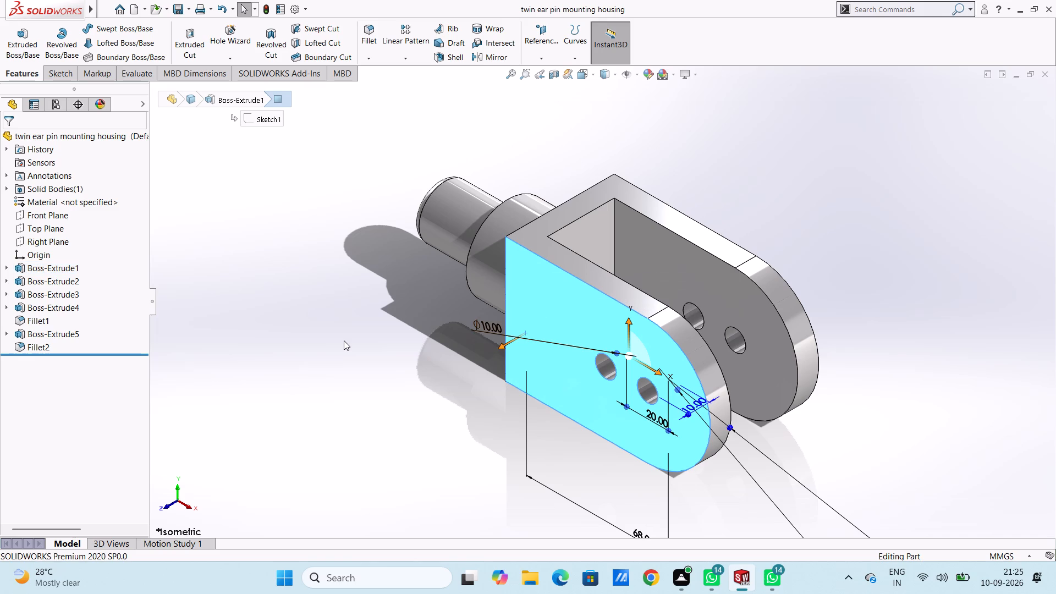
pyautogui.click(422, 218)
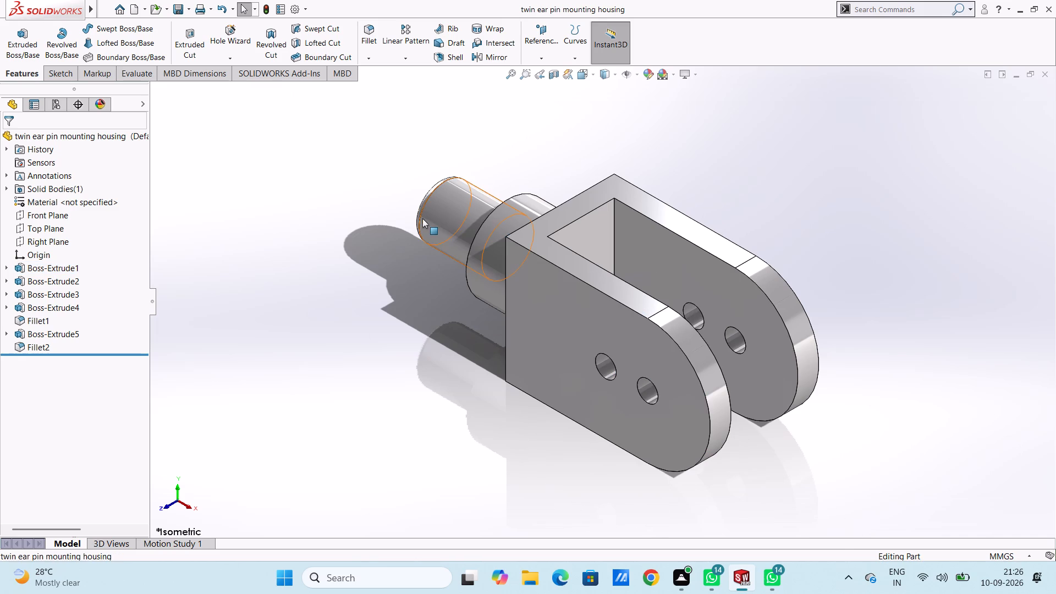
pyautogui.click(316, 271)
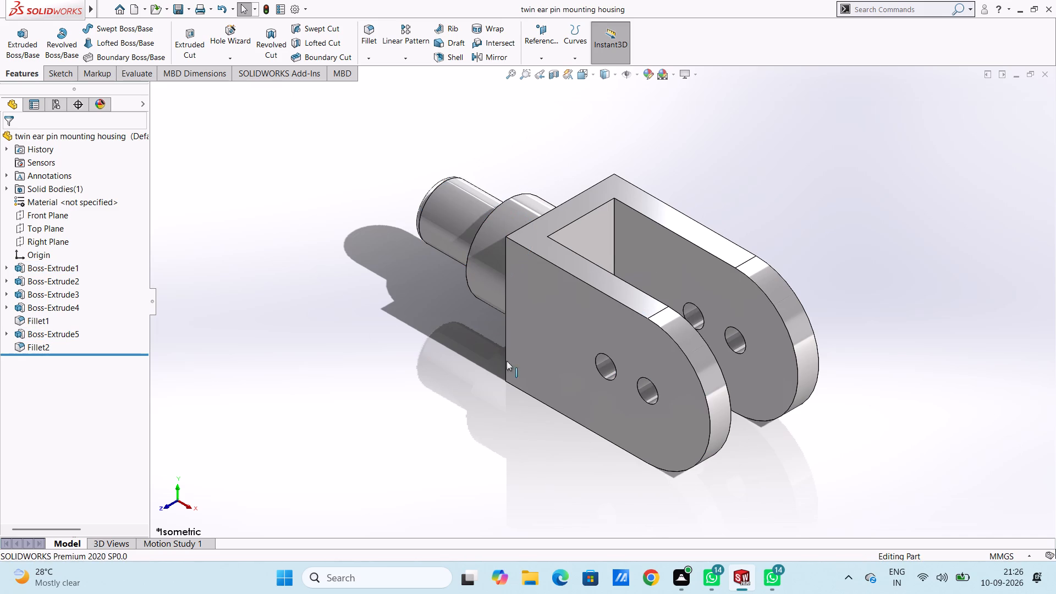
pyautogui.click(596, 240)
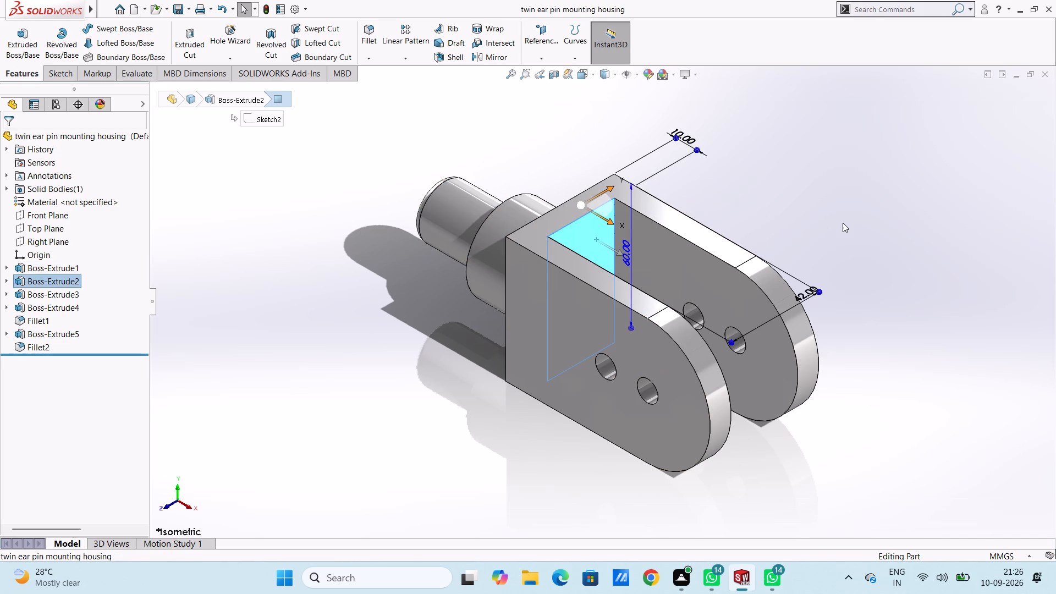
pyautogui.click(844, 222)
pyautogui.click(700, 285)
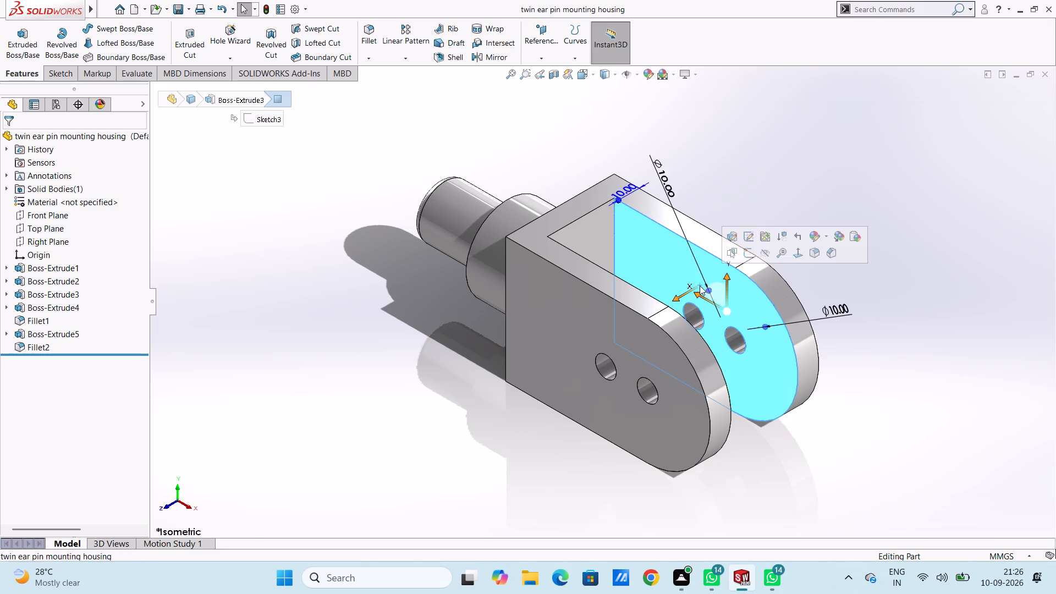
pyautogui.click(921, 268)
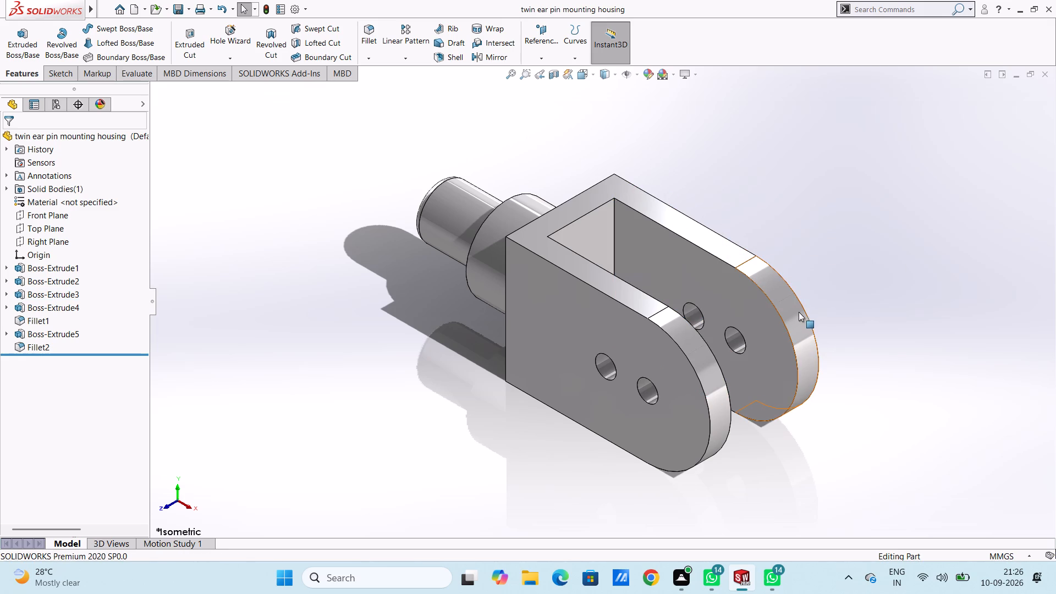
pyautogui.click(797, 313)
pyautogui.click(919, 353)
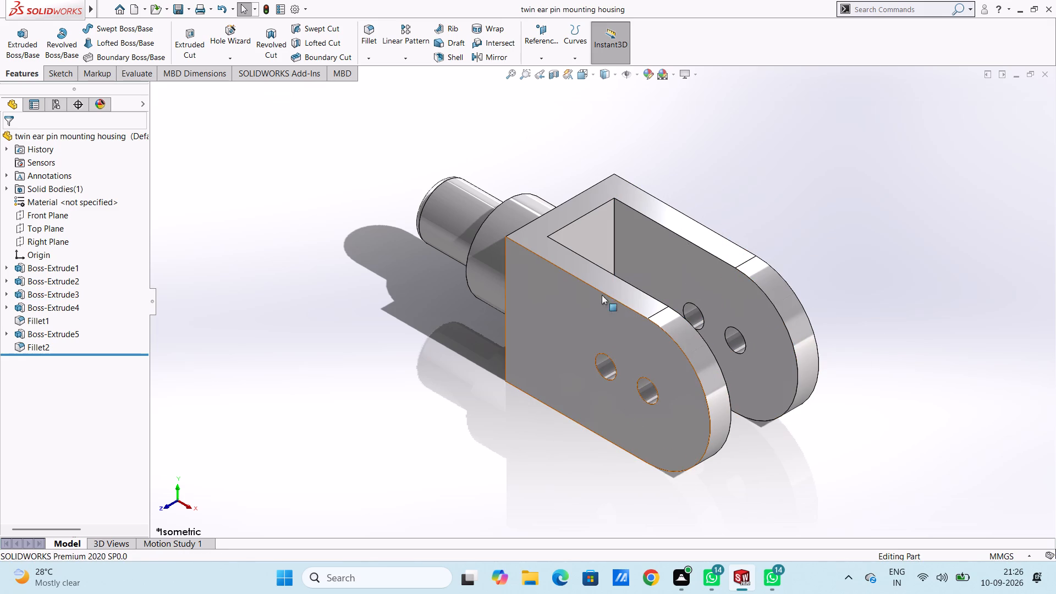
pyautogui.click(567, 331)
pyautogui.click(348, 347)
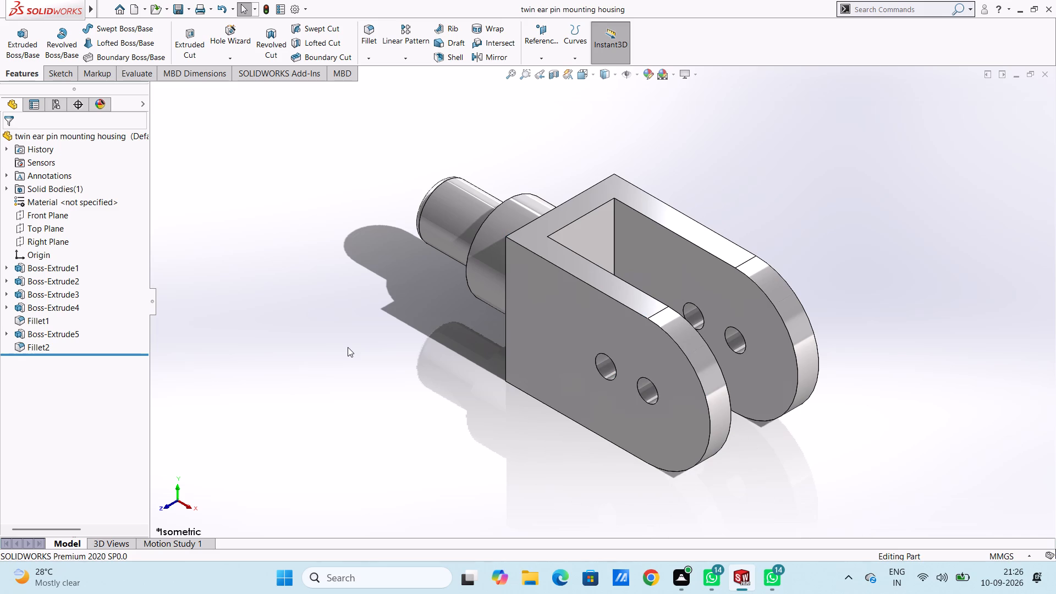
pyautogui.click(455, 234)
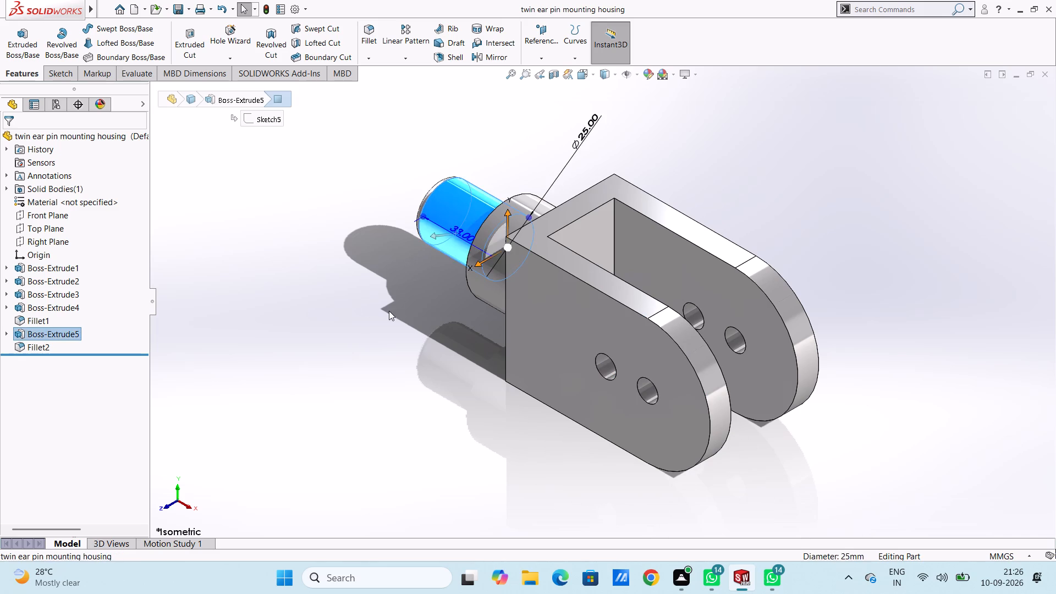
pyautogui.click(389, 311)
pyautogui.click(488, 292)
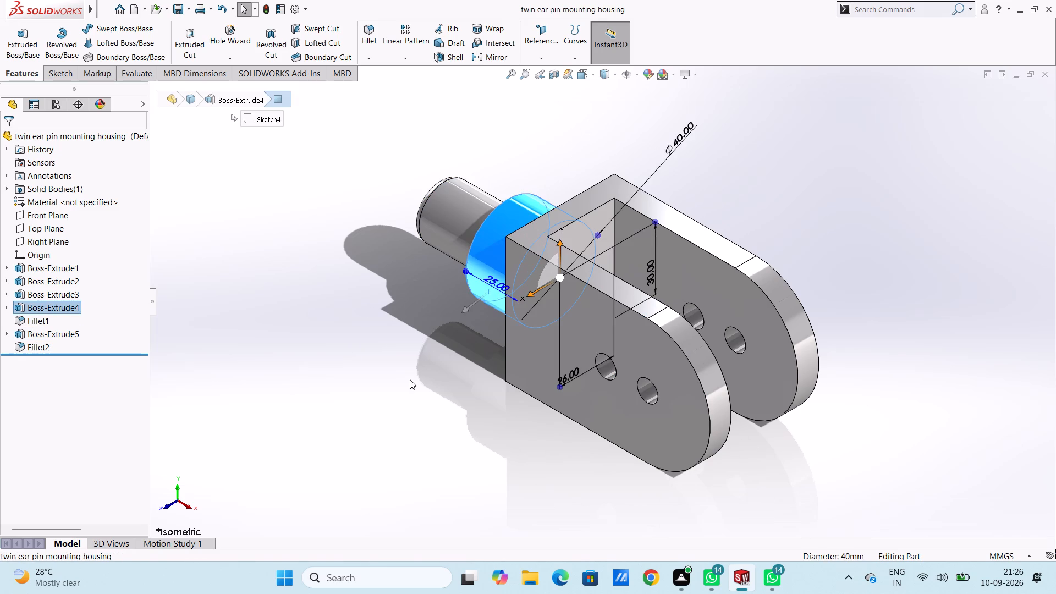
pyautogui.click(410, 380)
pyautogui.click(537, 228)
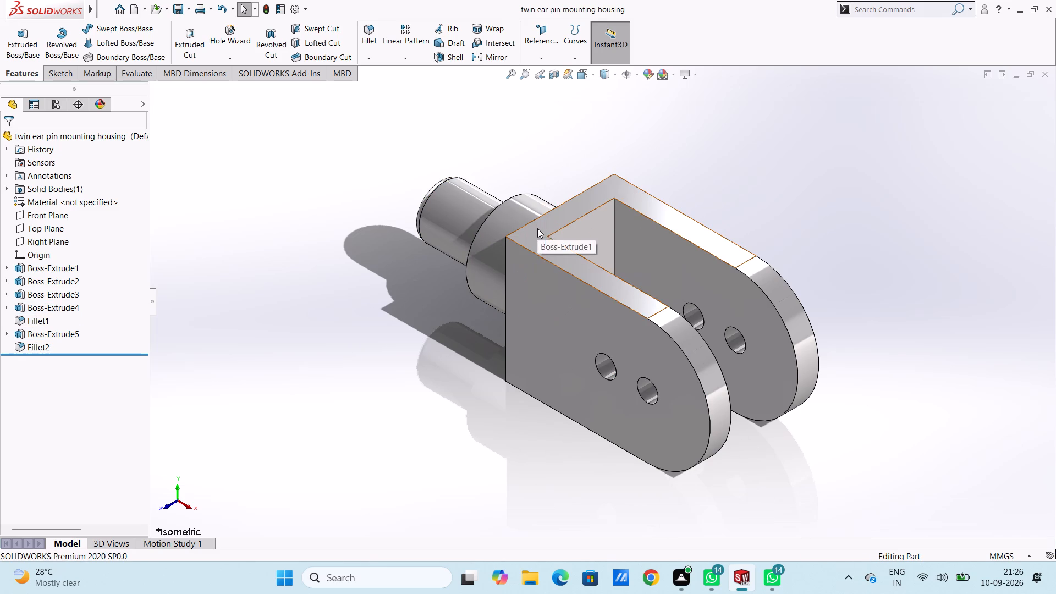
pyautogui.click(752, 146)
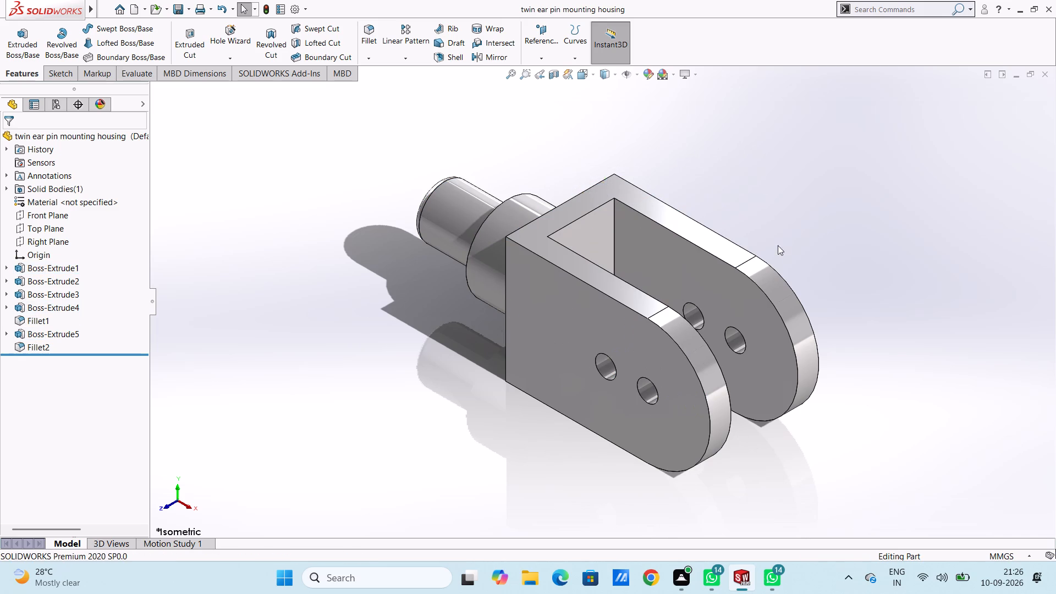
pyautogui.click(773, 282)
pyautogui.click(900, 297)
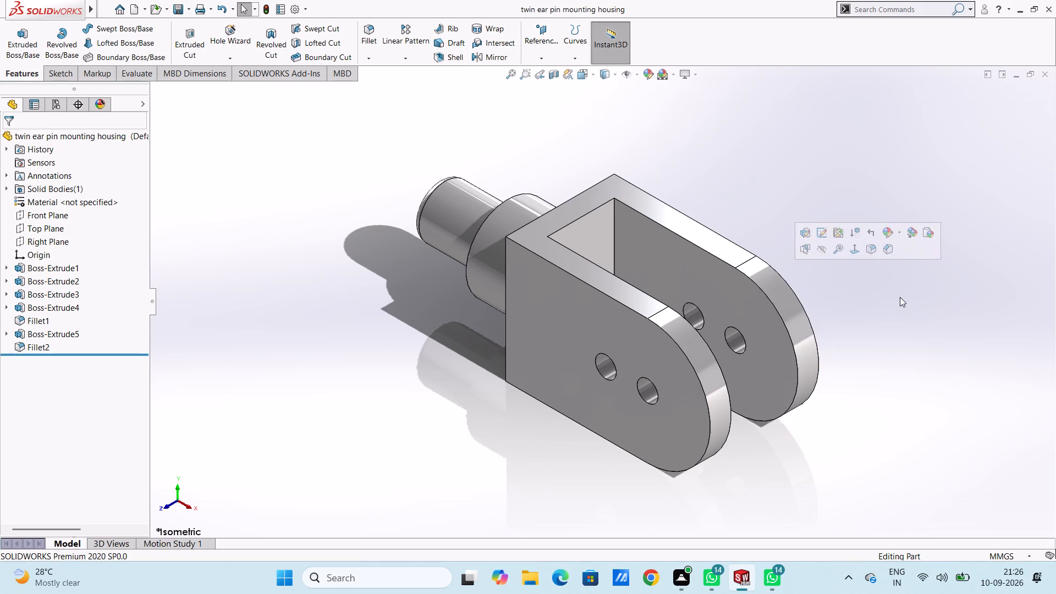
pyautogui.click(687, 384)
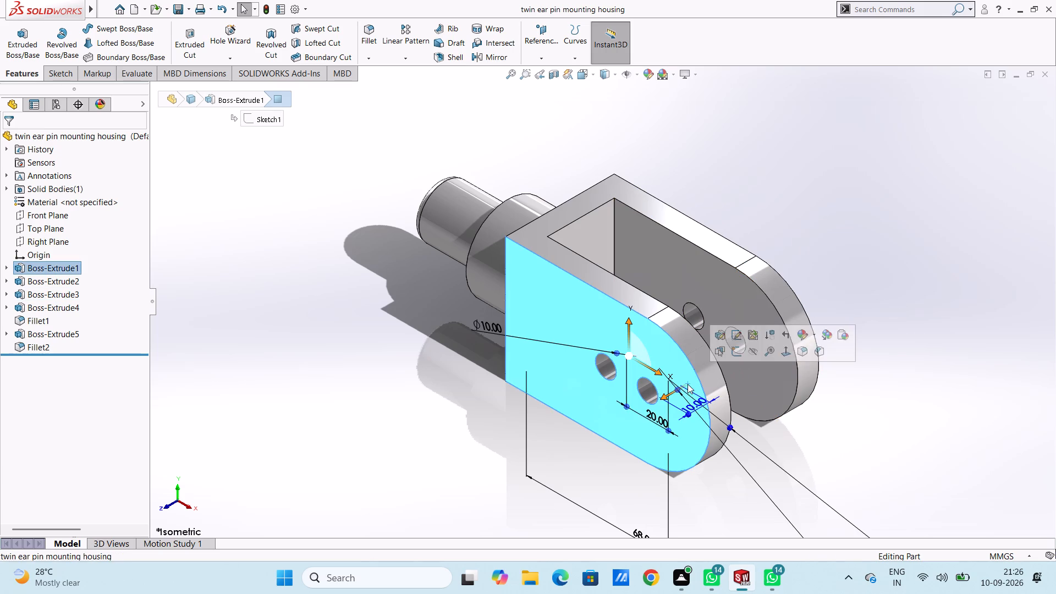
pyautogui.click(287, 449)
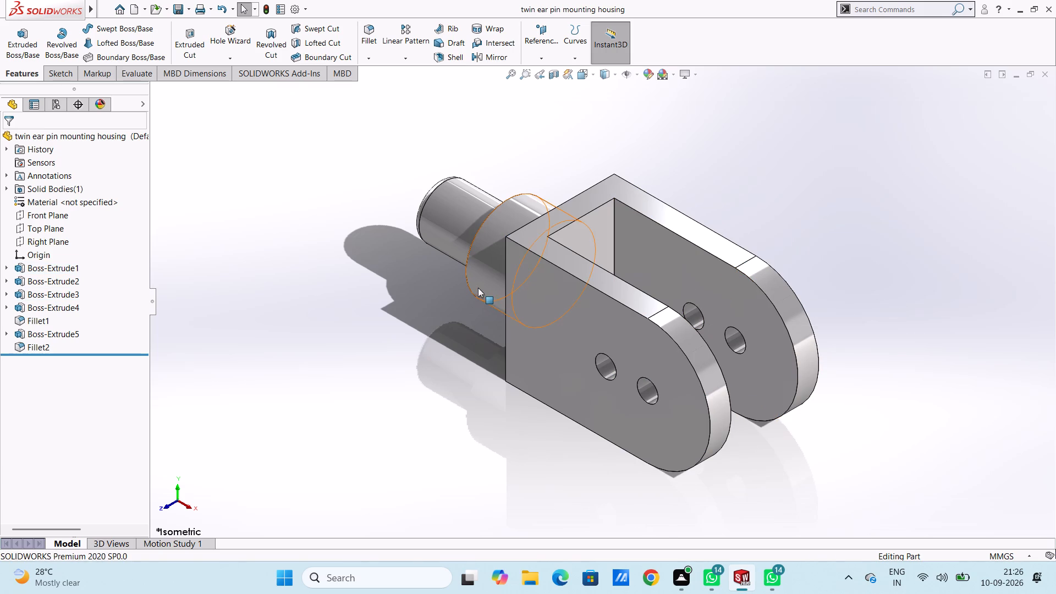
pyautogui.click(478, 288)
pyautogui.click(380, 358)
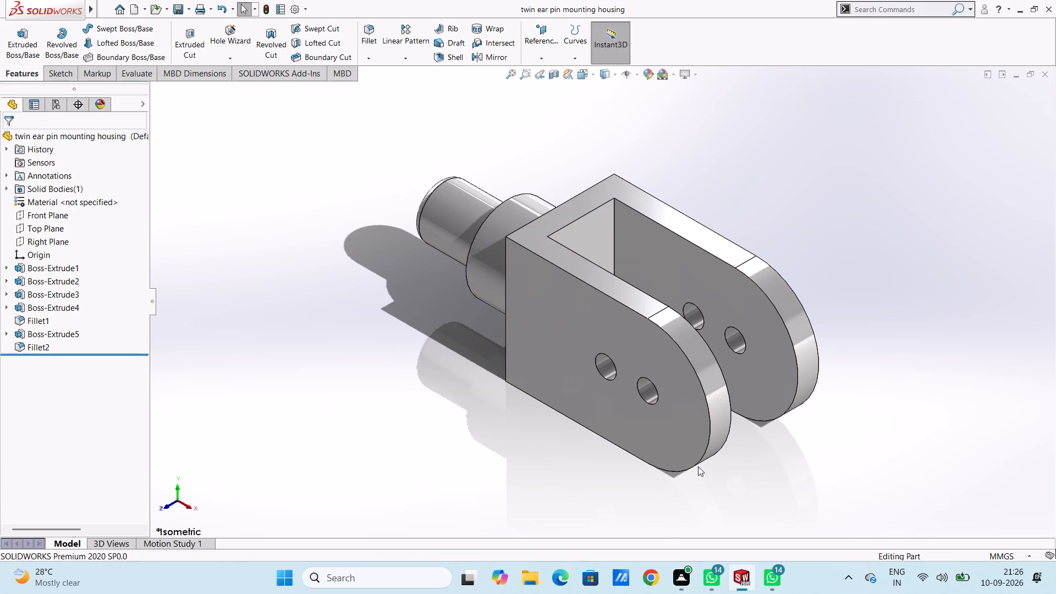
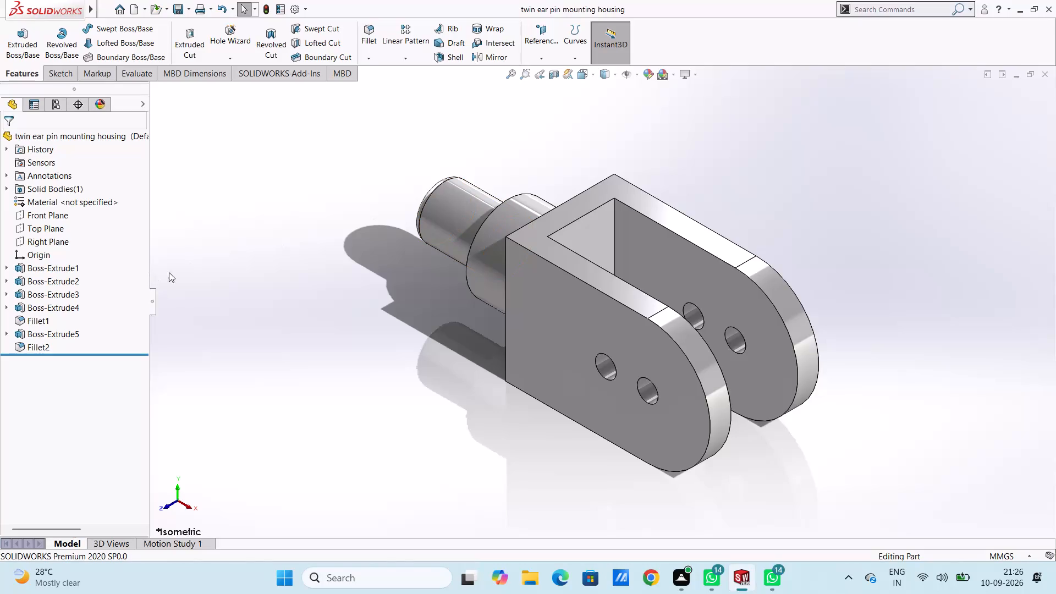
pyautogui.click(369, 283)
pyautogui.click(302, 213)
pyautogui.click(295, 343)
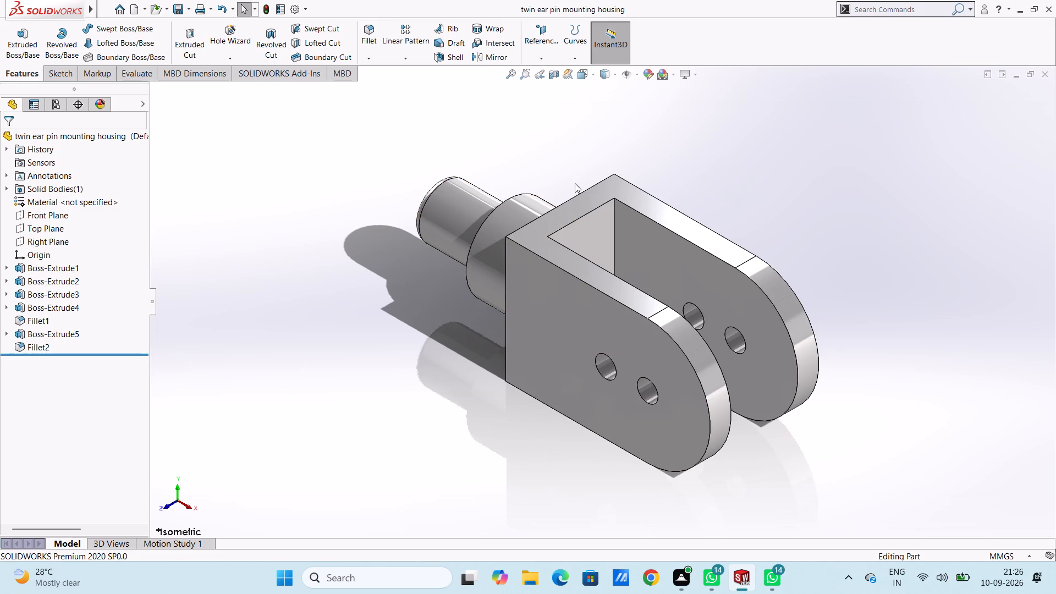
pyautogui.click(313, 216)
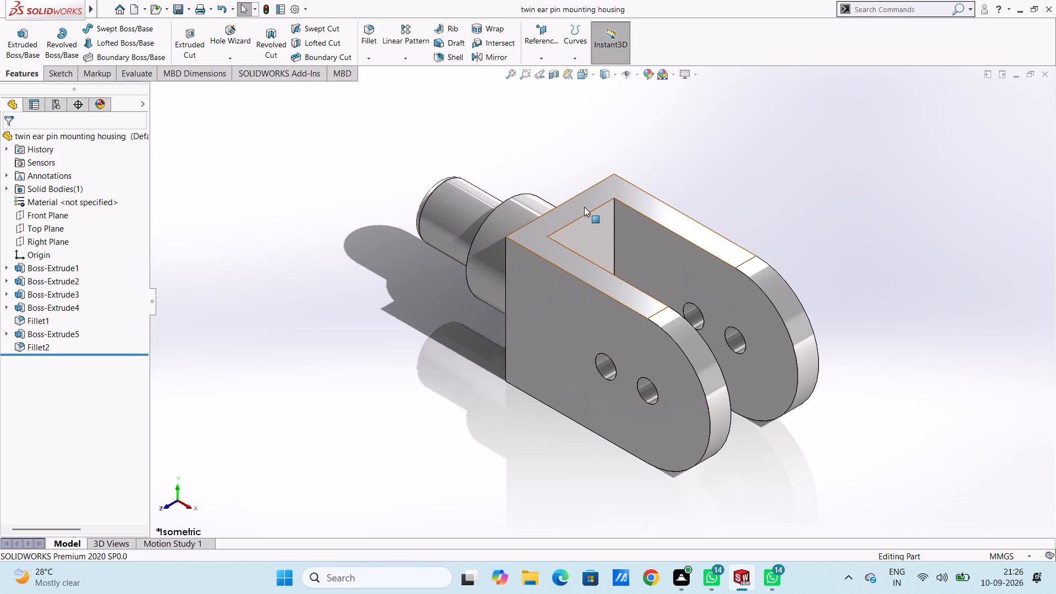
# Re-examine the driving dimensions of the bracket's two D-shaped plates, connecting wall and both shank cylinders by selecting their faces in turn, finally clearing the selection.
pyautogui.click(584, 206)
pyautogui.click(696, 275)
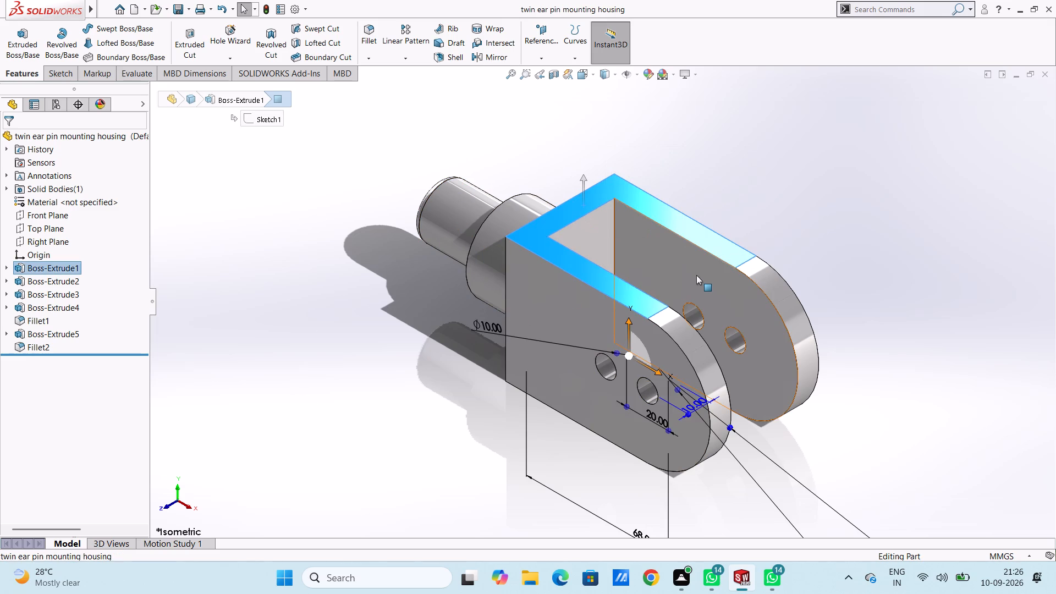
pyautogui.click(610, 240)
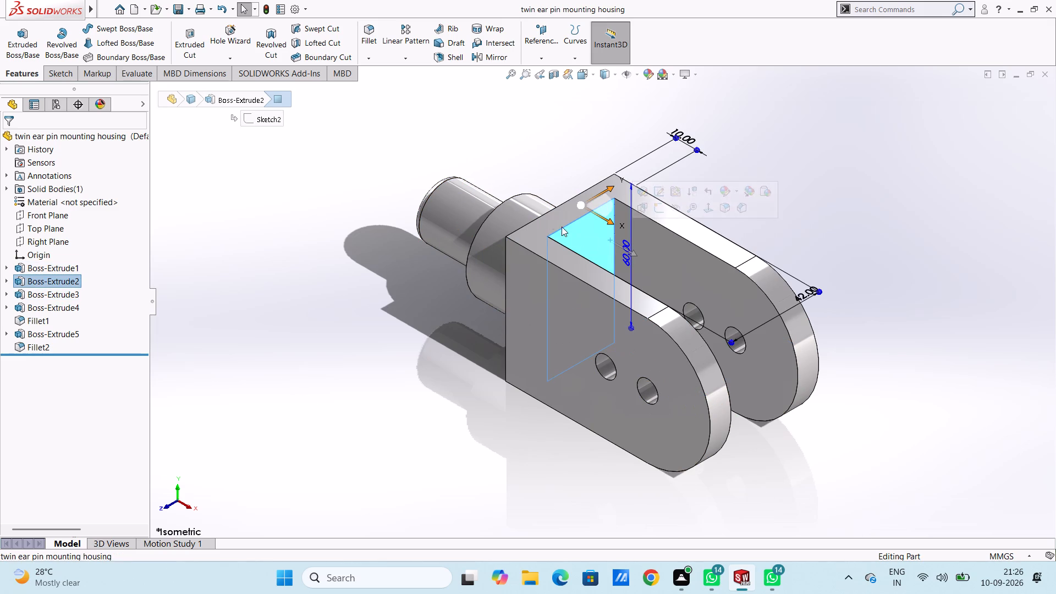
pyautogui.click(481, 220)
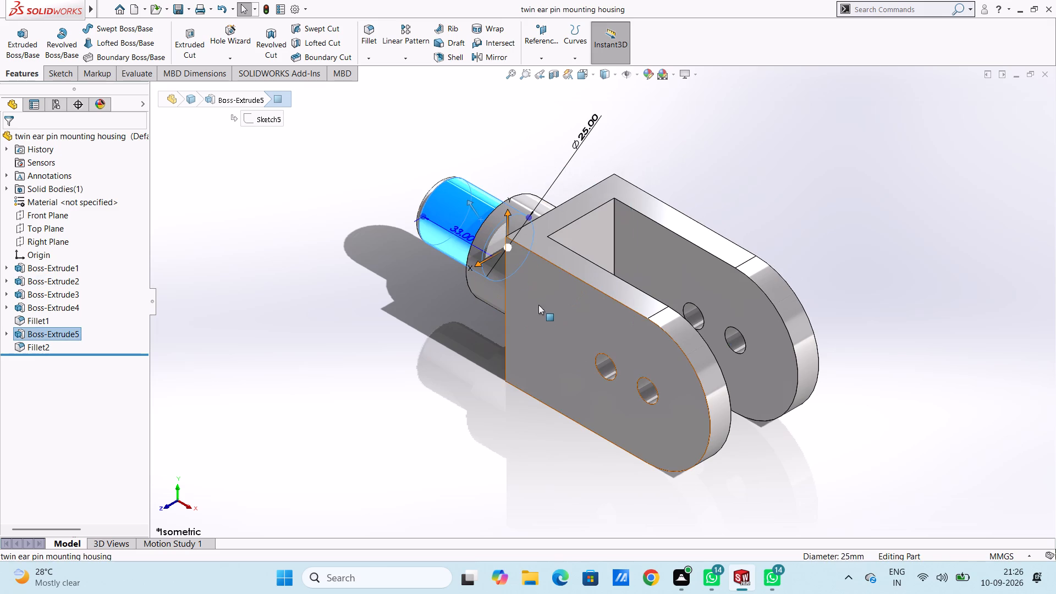
pyautogui.click(485, 288)
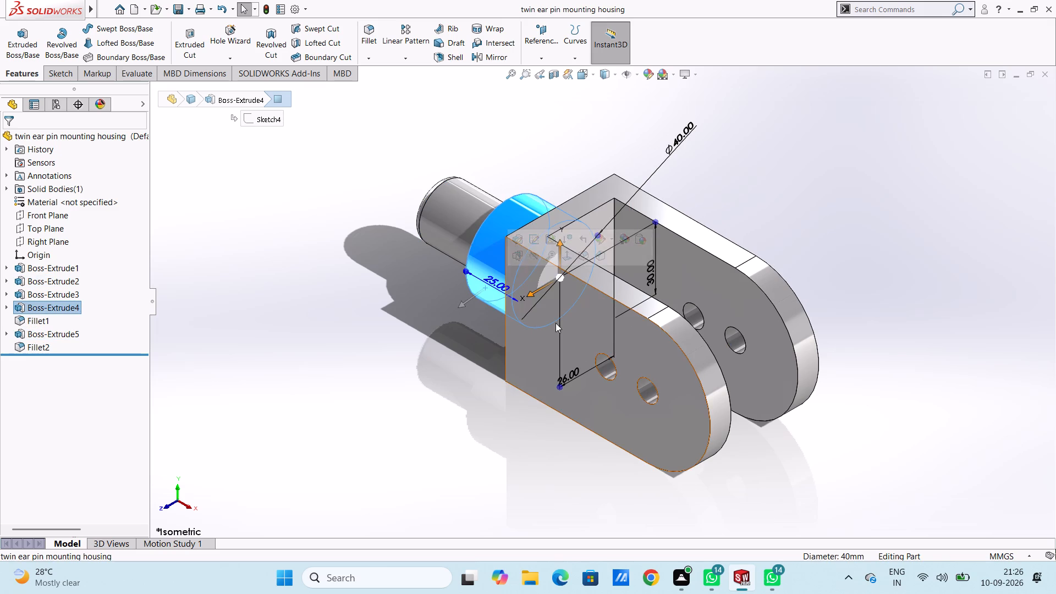
pyautogui.click(590, 330)
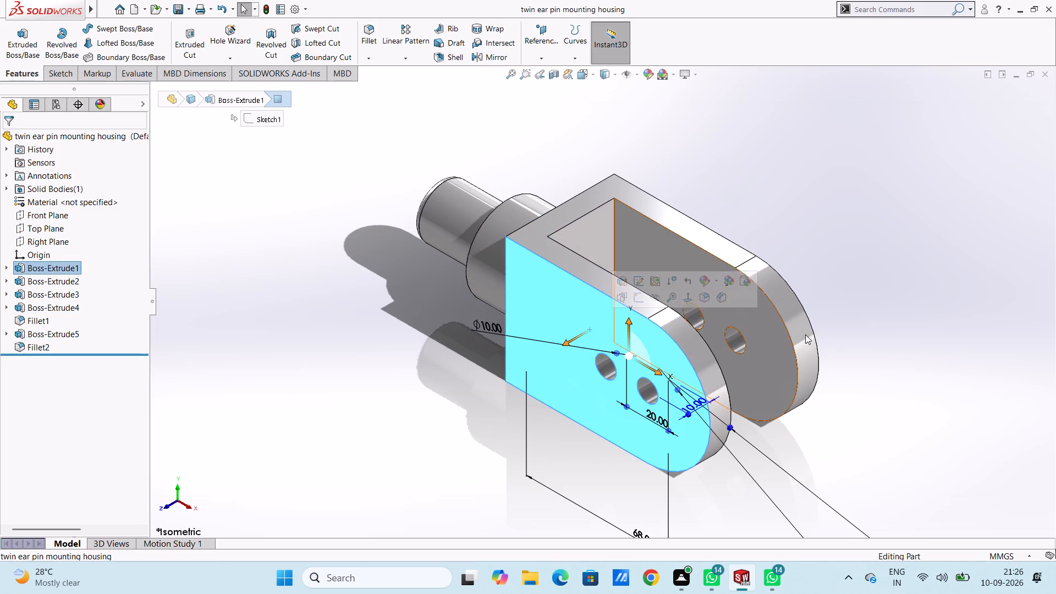
pyautogui.click(765, 361)
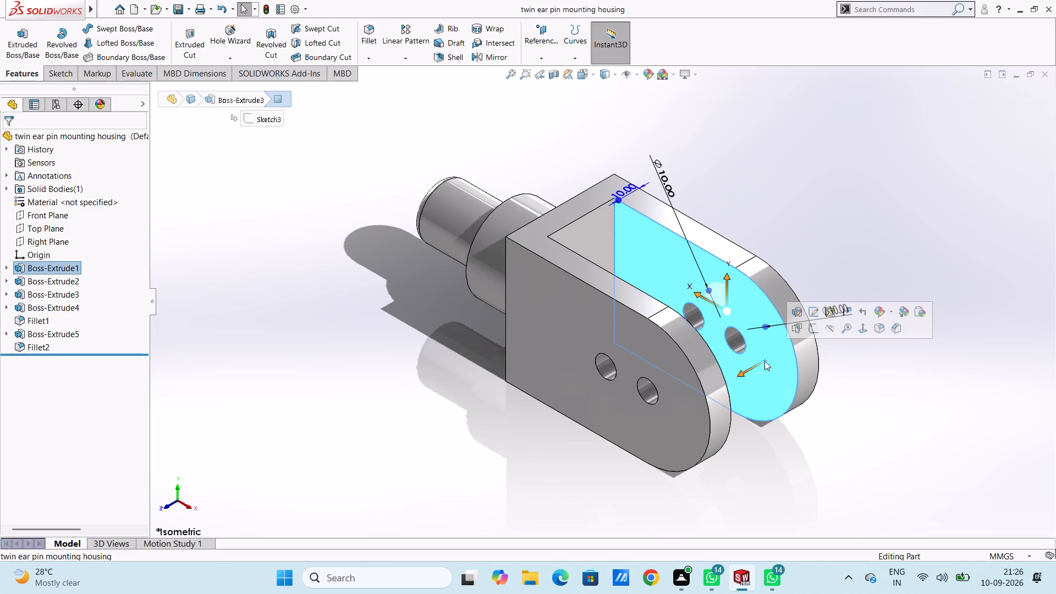
pyautogui.click(573, 238)
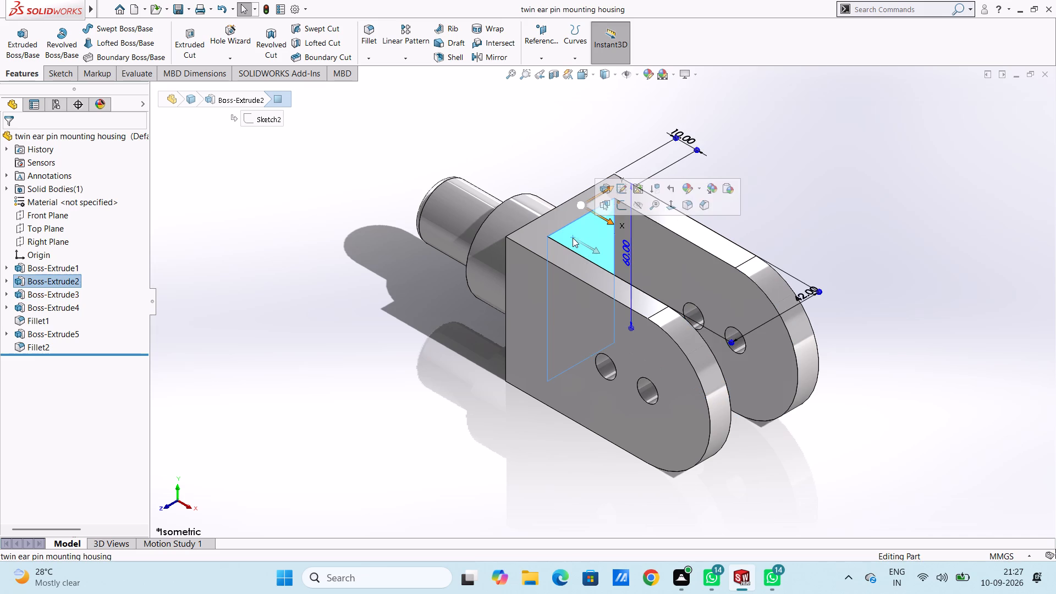
pyautogui.click(522, 287)
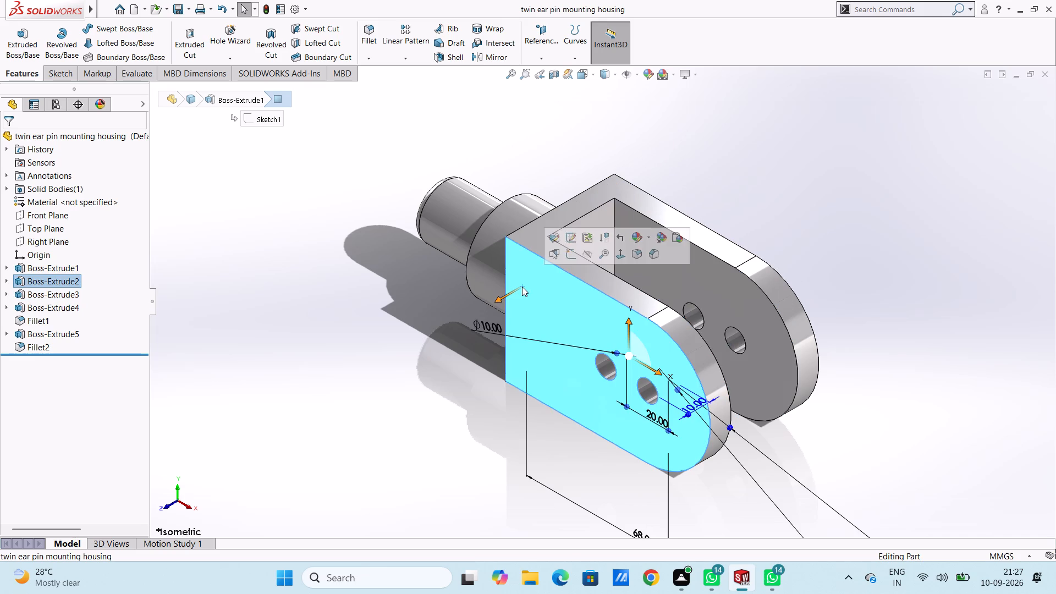
pyautogui.click(488, 248)
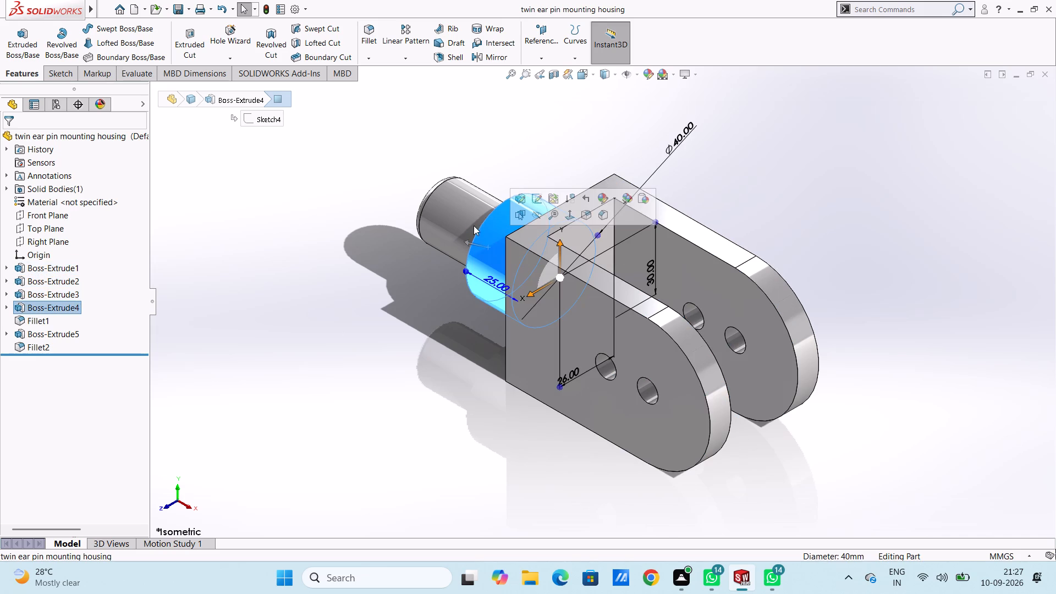
pyautogui.click(469, 219)
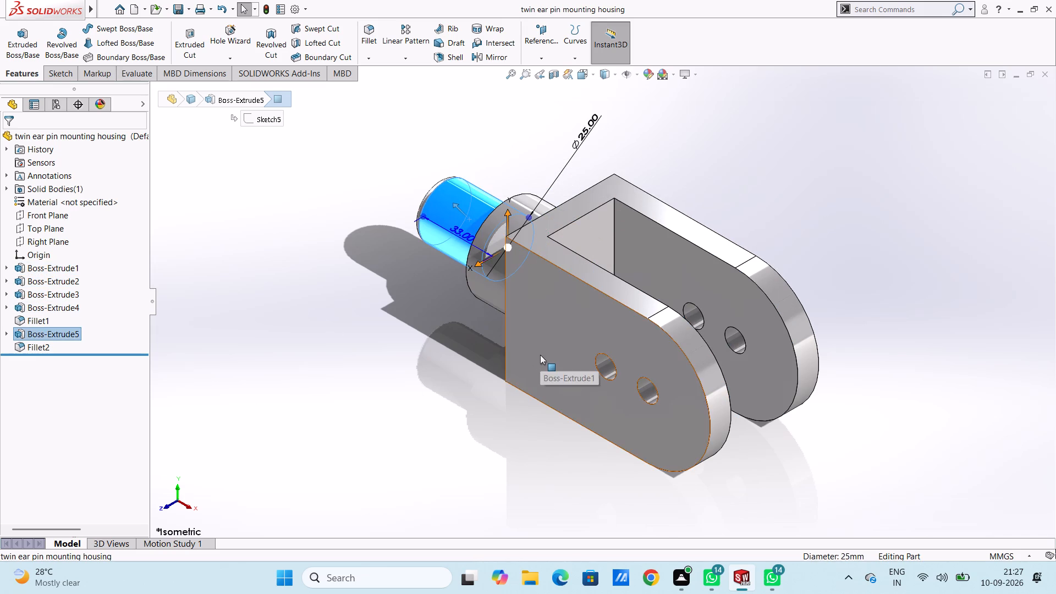
pyautogui.click(540, 355)
pyautogui.click(682, 280)
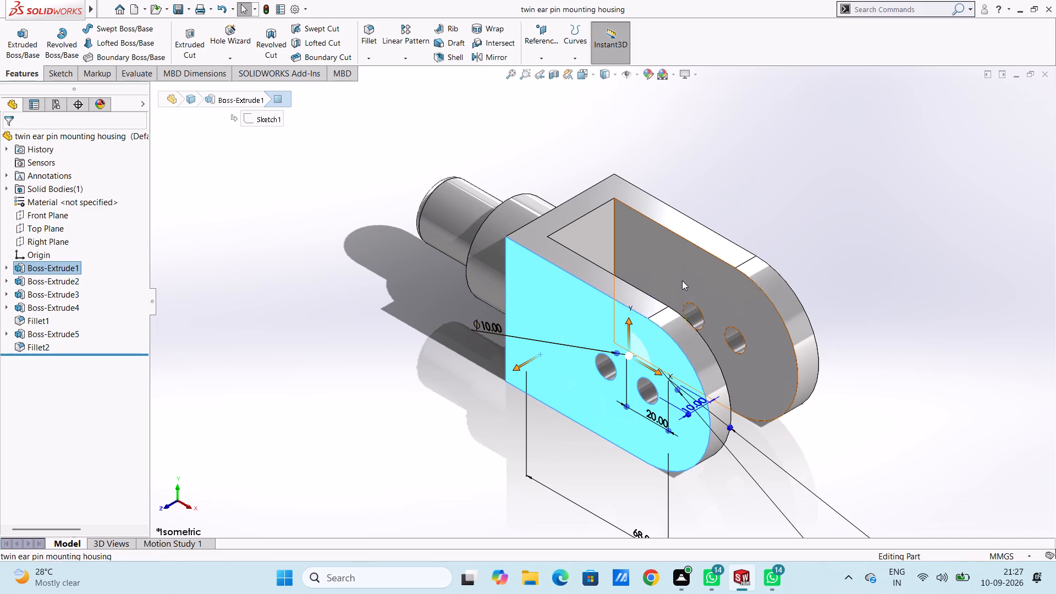
pyautogui.click(508, 225)
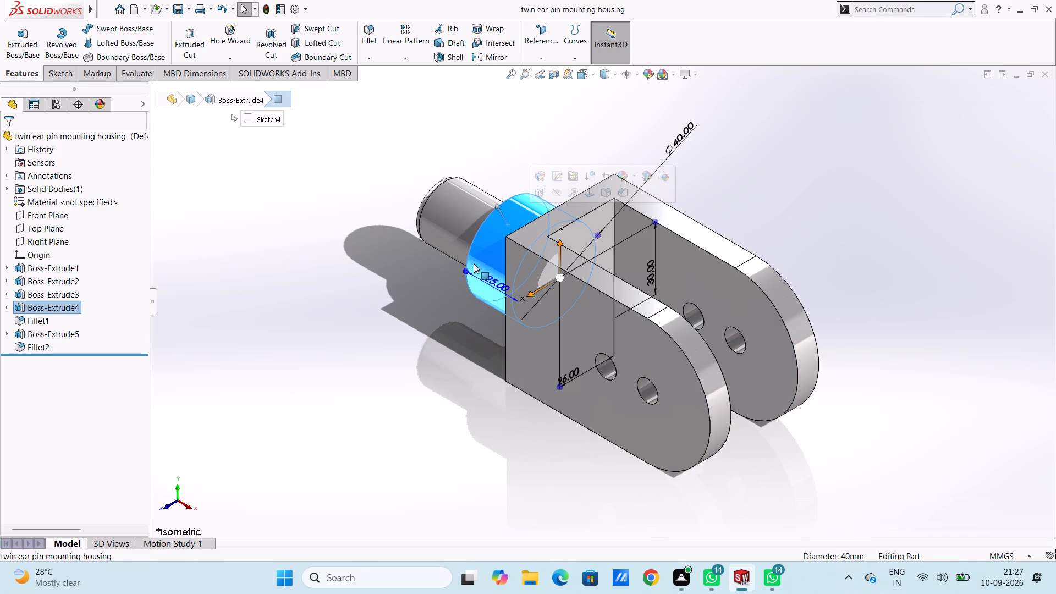
pyautogui.click(538, 346)
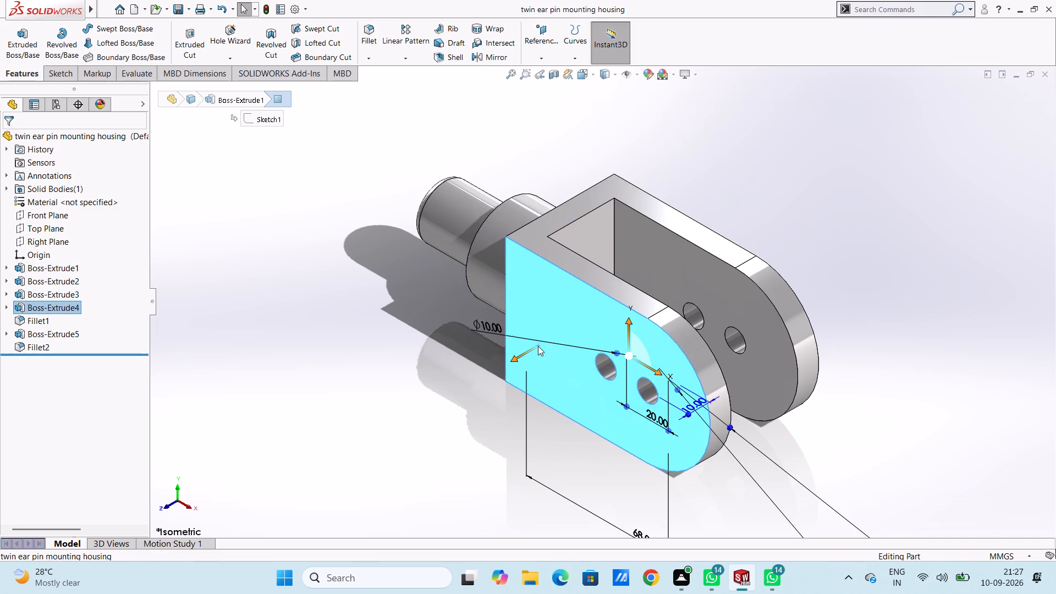
pyautogui.click(447, 254)
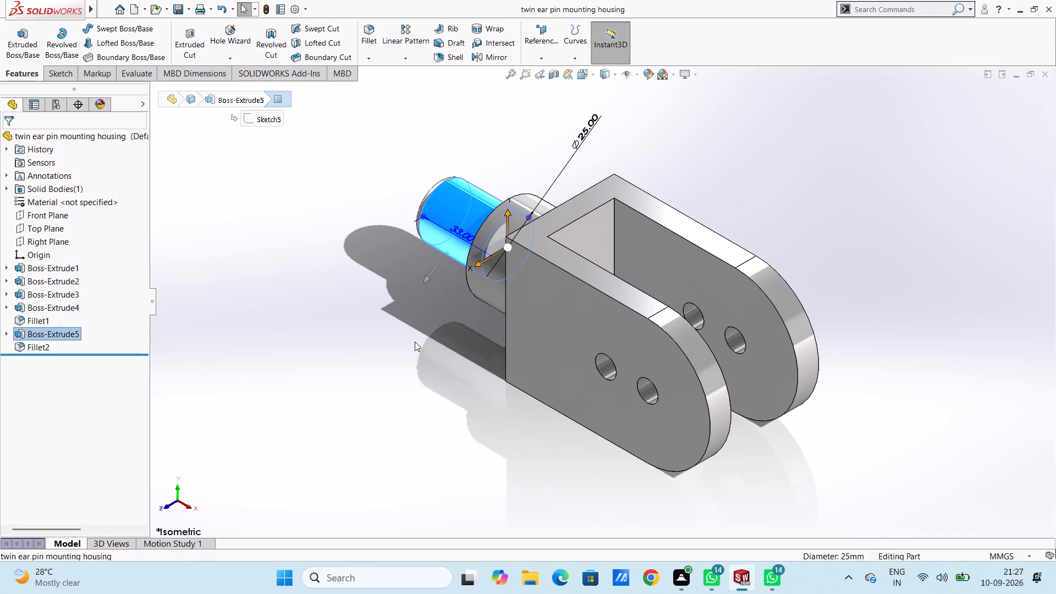
pyautogui.click(415, 342)
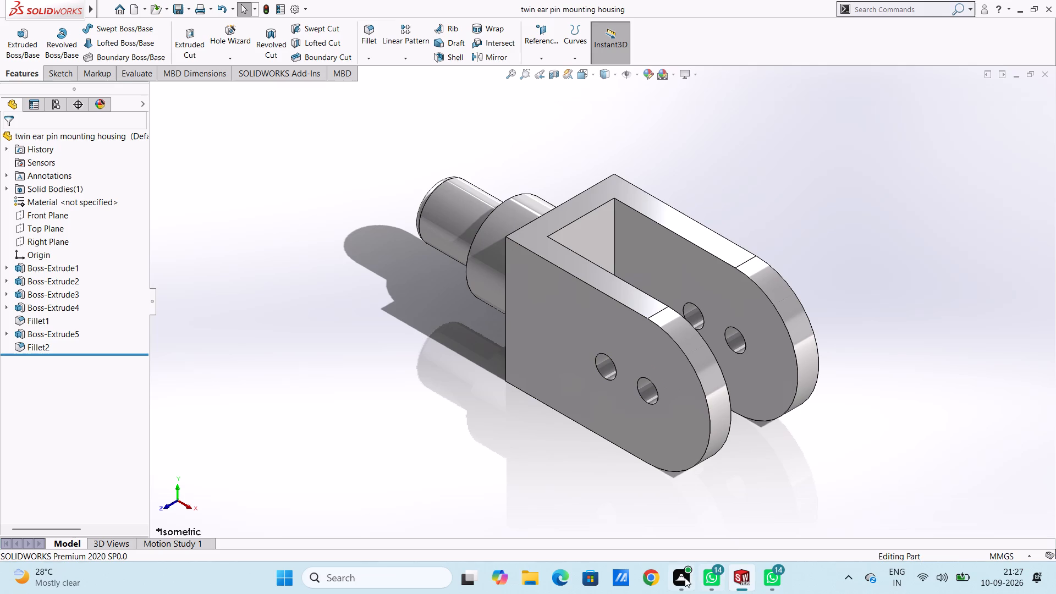
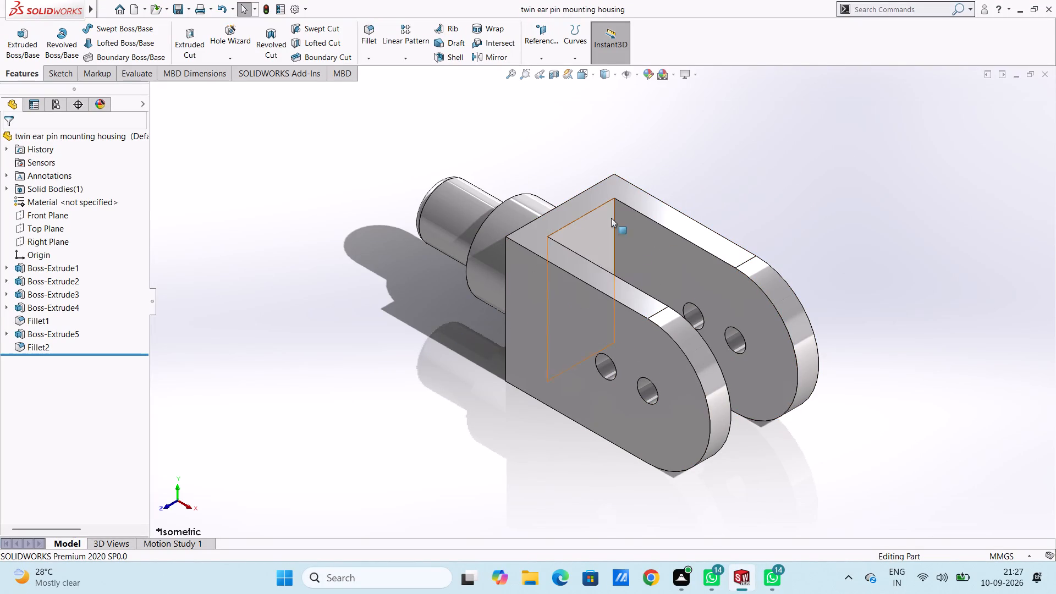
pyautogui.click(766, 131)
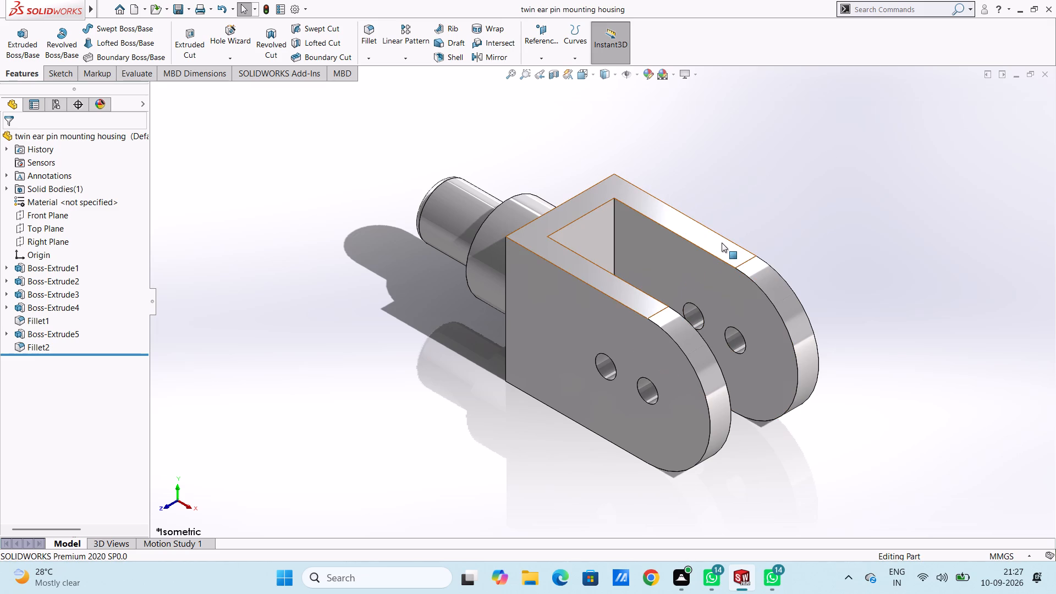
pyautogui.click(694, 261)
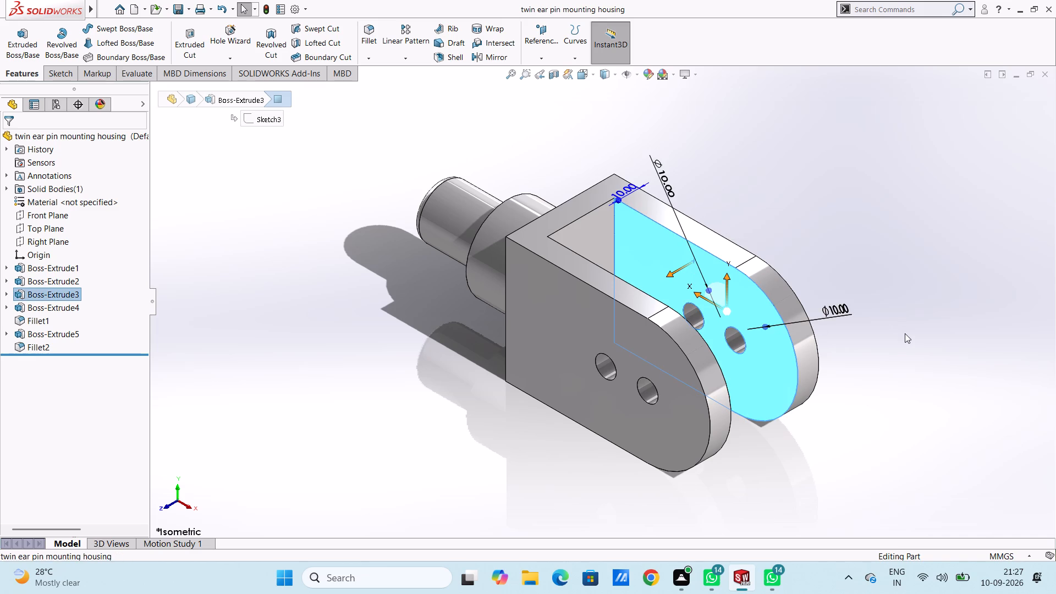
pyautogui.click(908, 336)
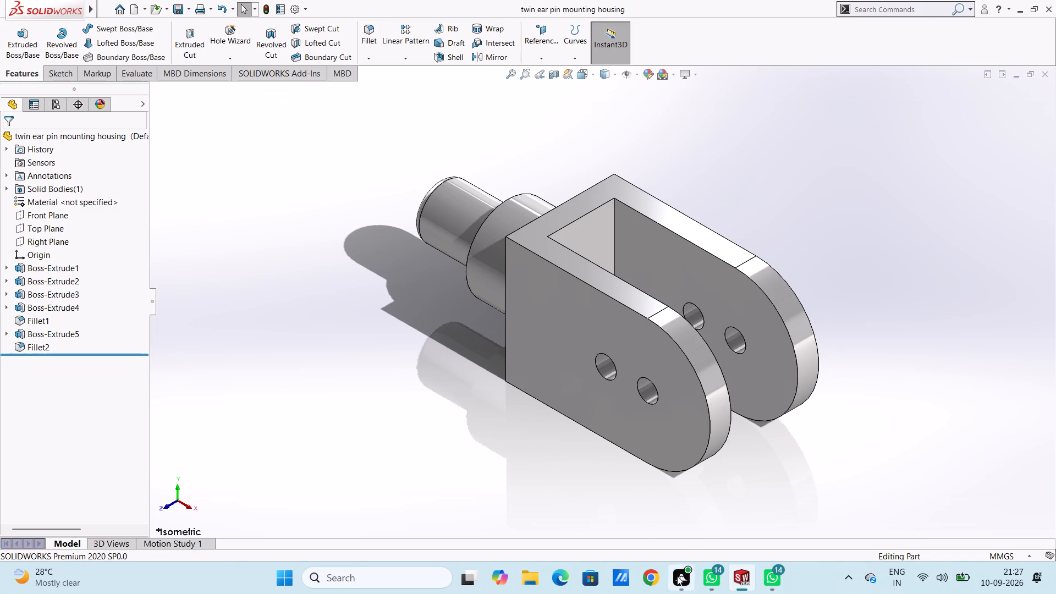